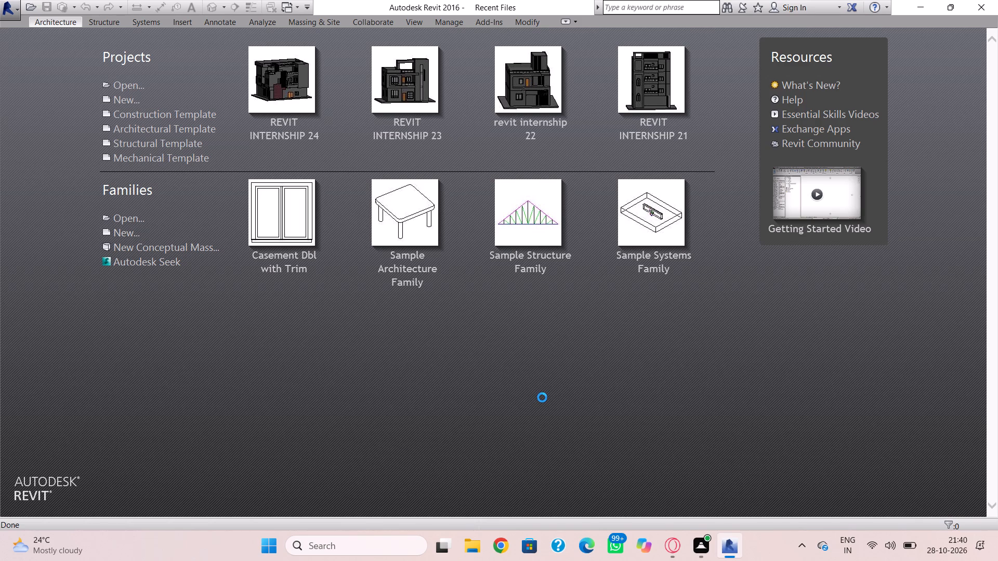
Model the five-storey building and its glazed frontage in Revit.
Create a new project from the Architectural Template.
left_click(203, 131)
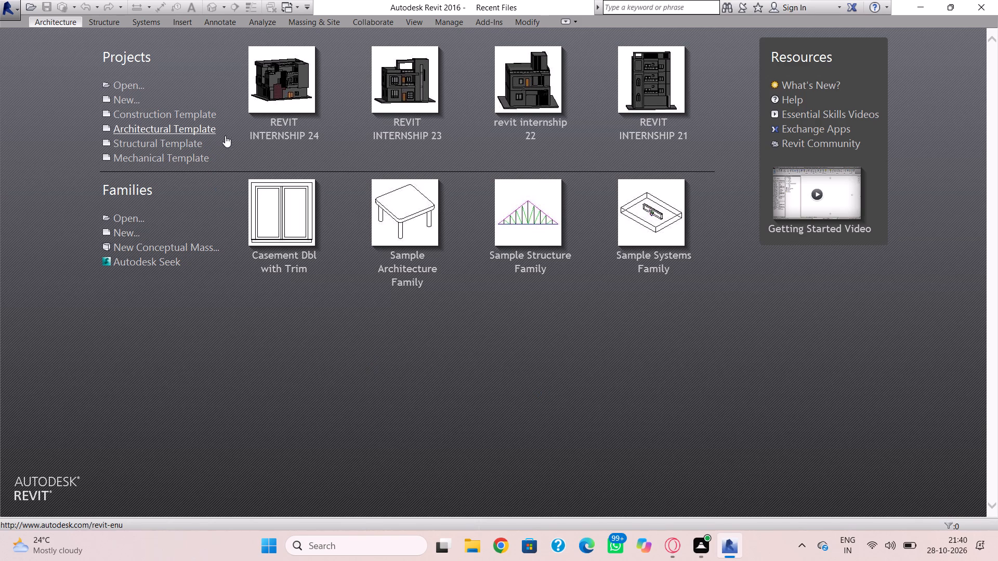
double_click(205, 133)
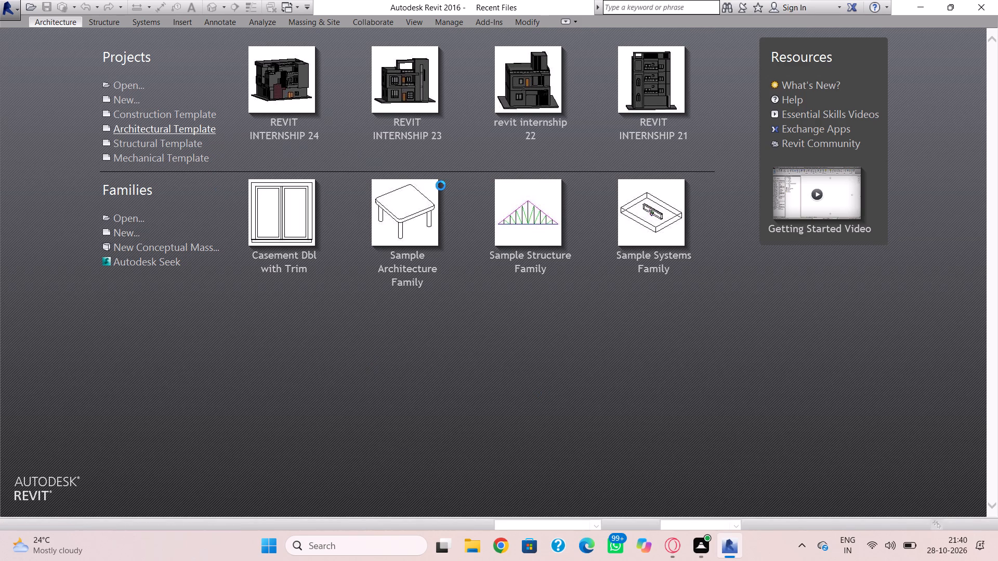
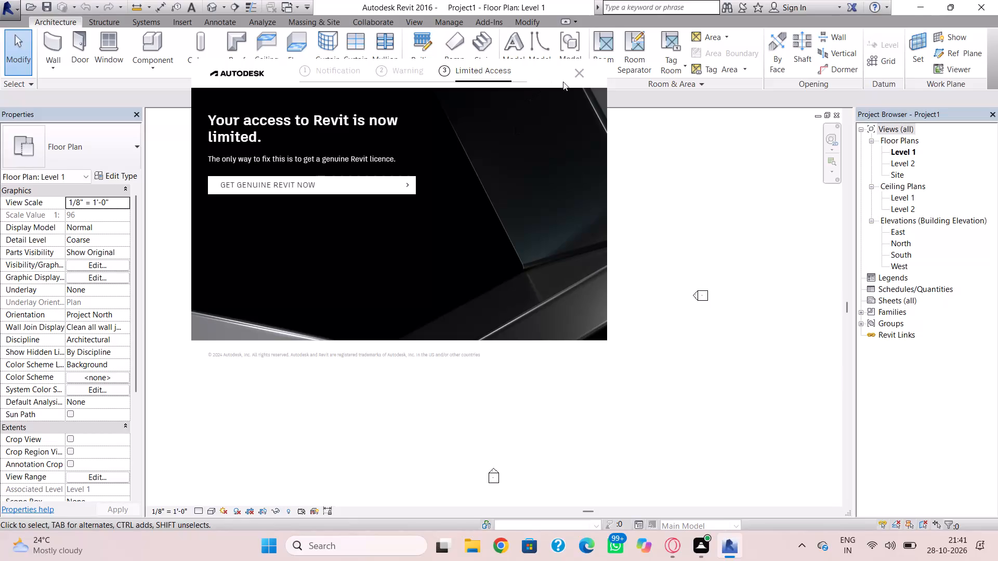
Dismiss the limited-access licence notice covering the Level 1 plan.
left_click(579, 72)
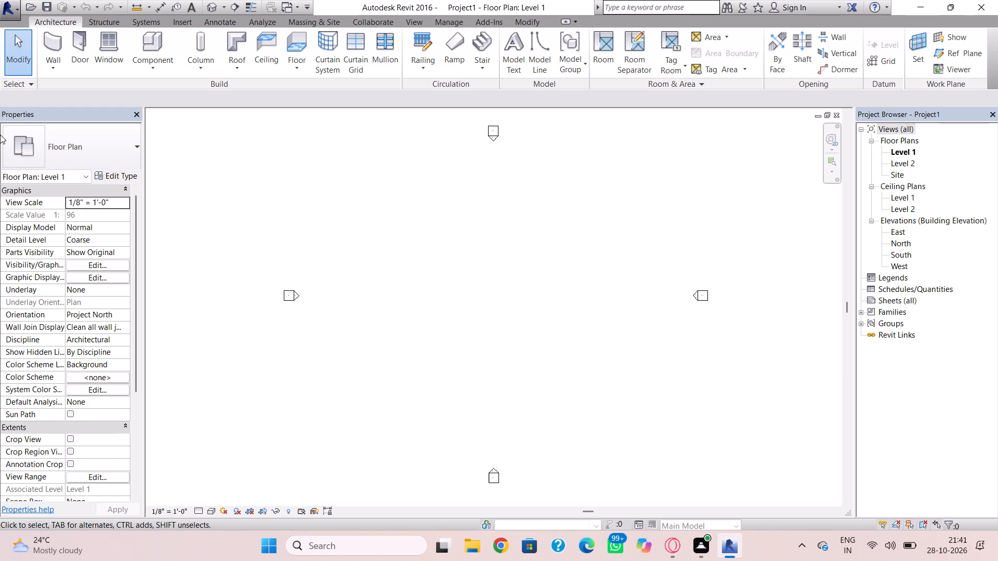
scroll(0, 136, "down", 2)
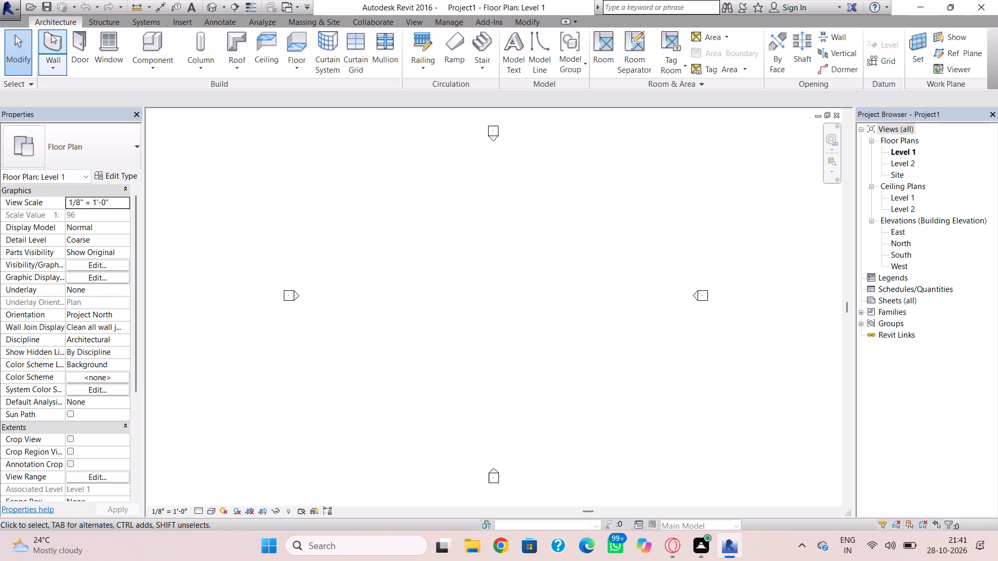
Draw a rectangle of Generic - 8" walls about 36' by 24' near the middle of the Level 1 plan.
left_click(51, 34)
left_click(87, 151)
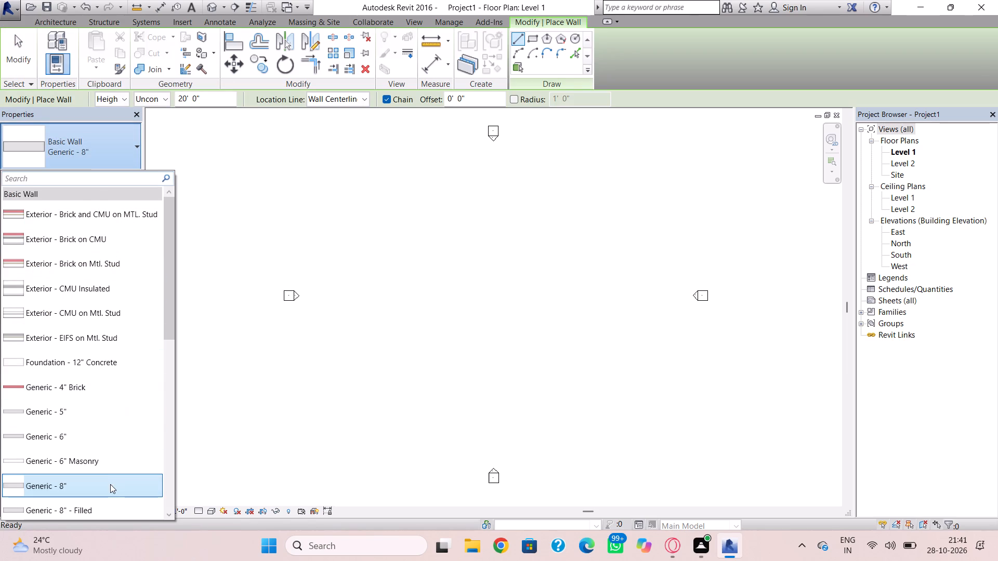
left_click(110, 484)
left_click(530, 40)
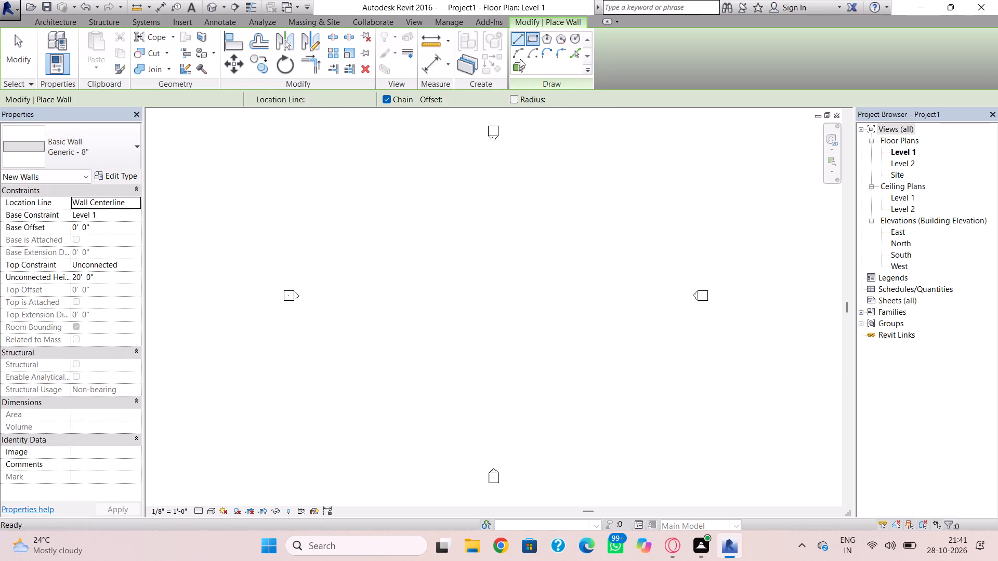
left_click_drag(415, 236, 419, 241)
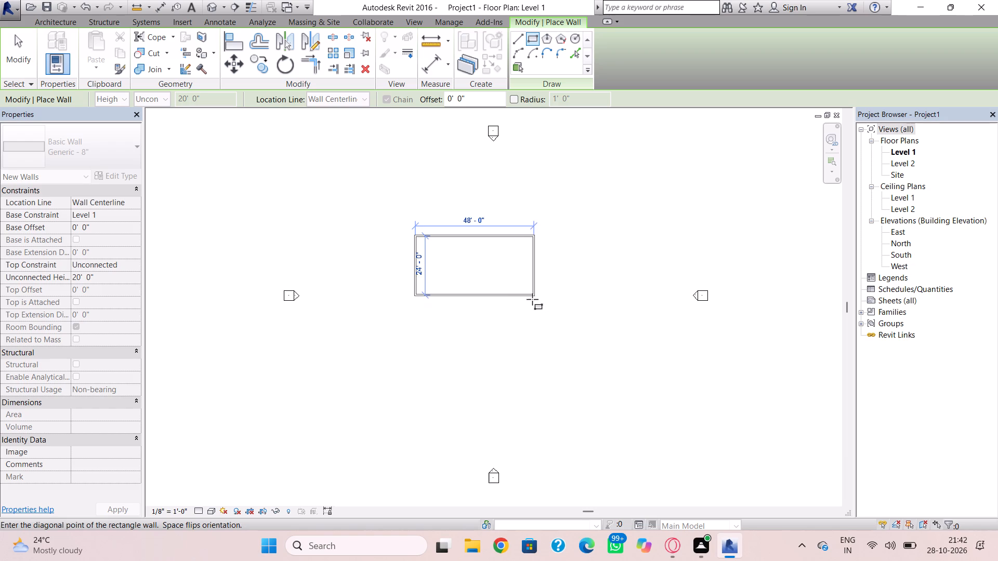
left_click(501, 297)
left_click(351, 213)
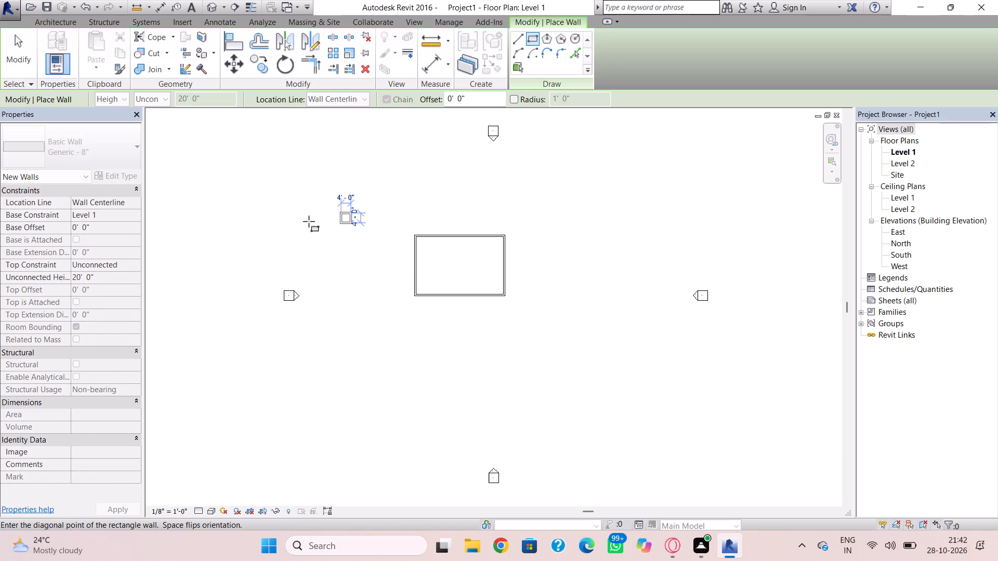
key("Escape")
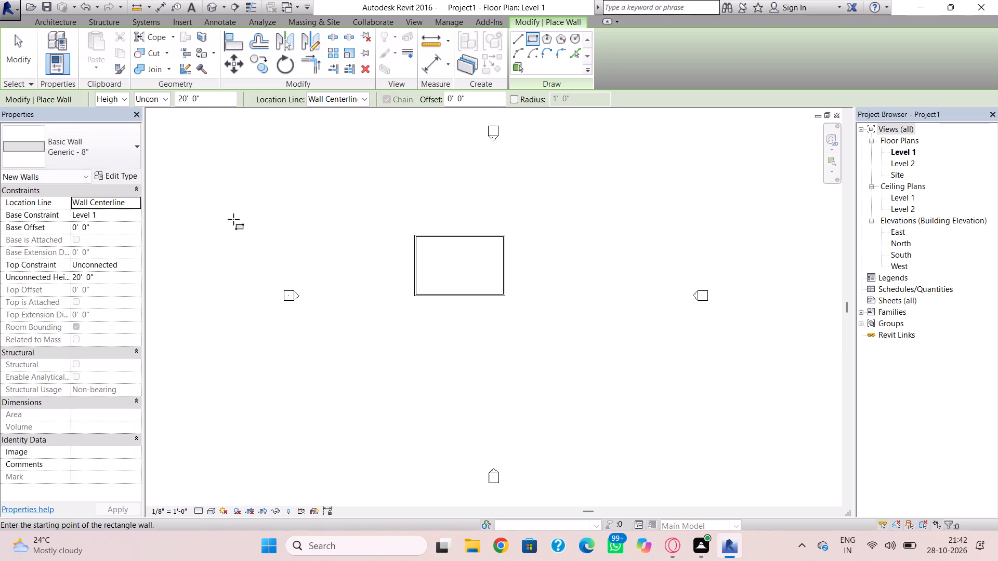
Create a Generic - 12" floor on Level 1 with a rectangular boundary about 48' by 32' surrounding the walls.
left_click(76, 22)
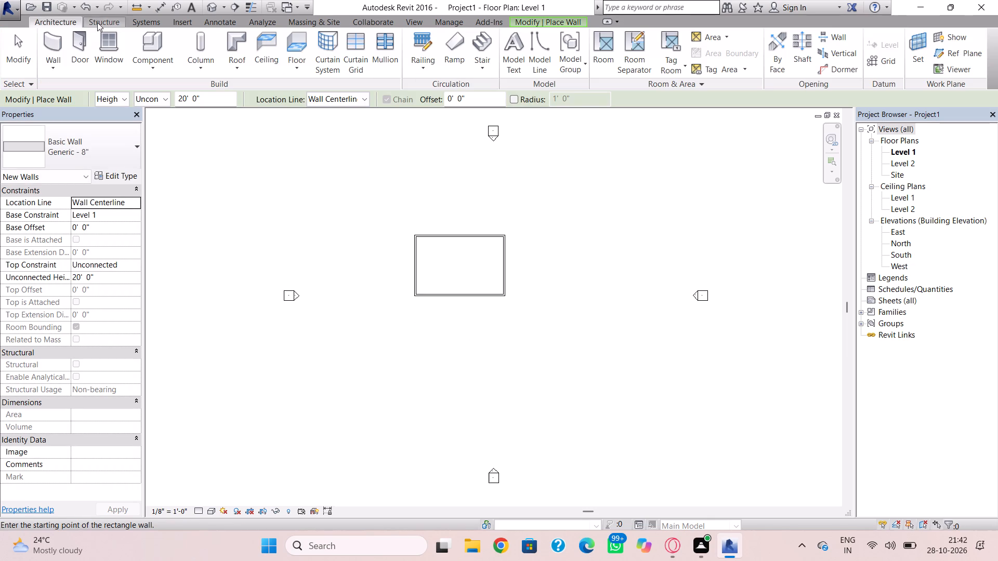
left_click(293, 49)
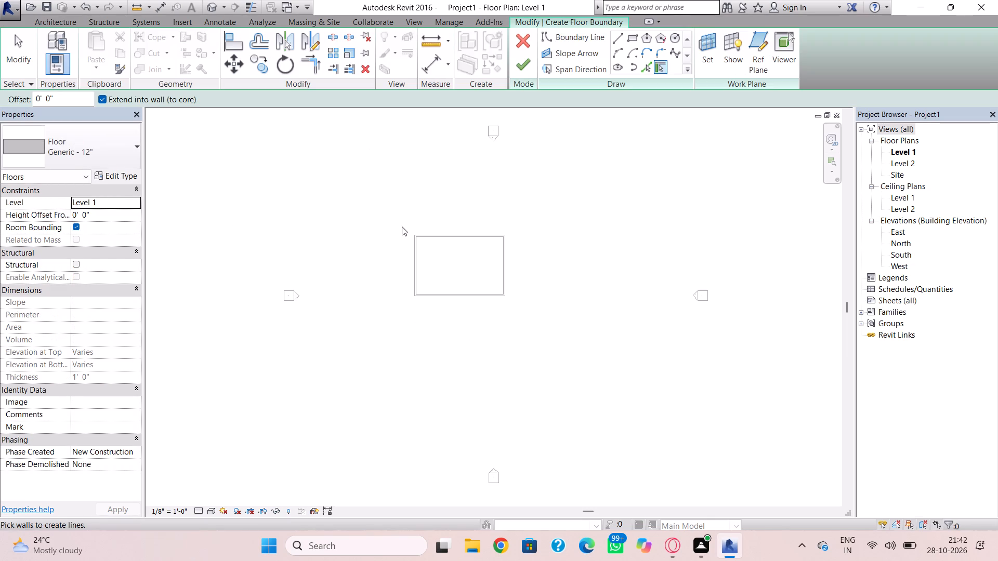
left_click(634, 34)
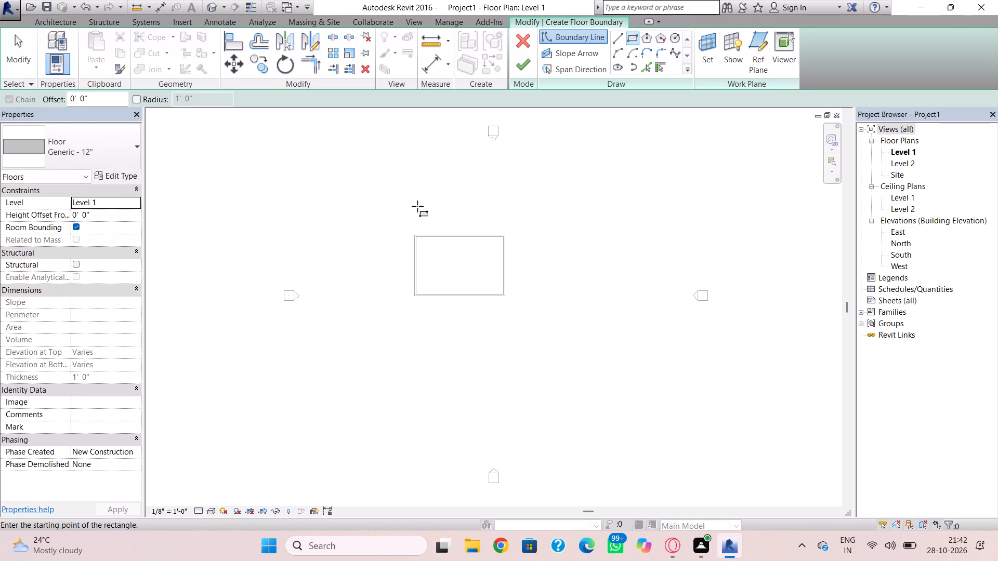
left_click(403, 228)
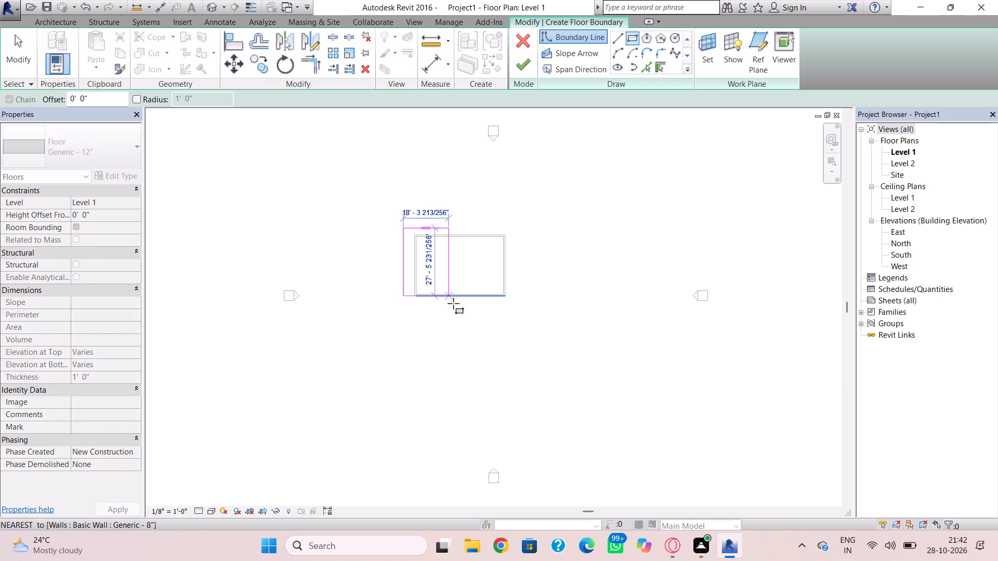
left_click(524, 308)
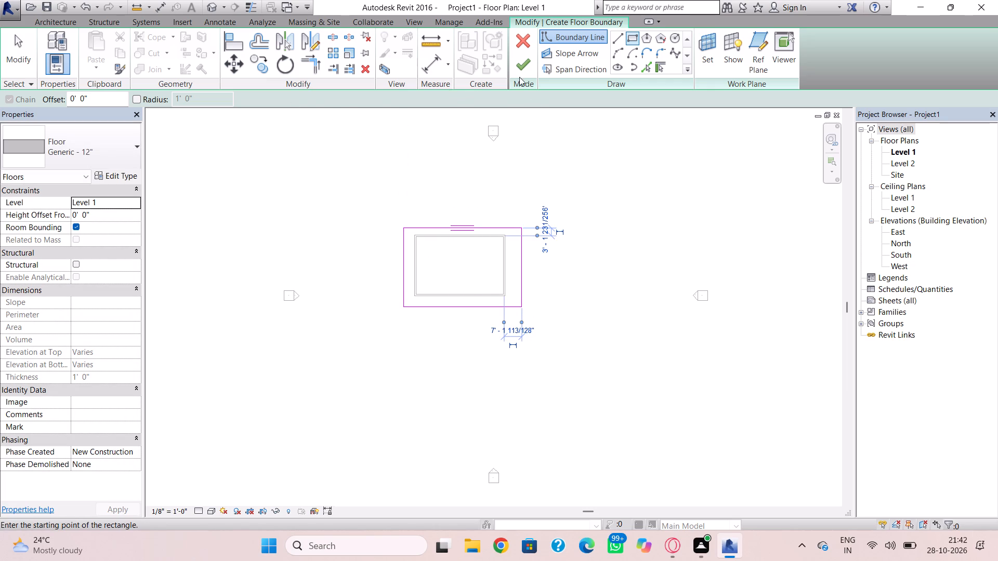
left_click(523, 72)
Edit the floor boundary, nudging its east edge two increments toward the walls, and finish the sketch.
left_click(523, 255)
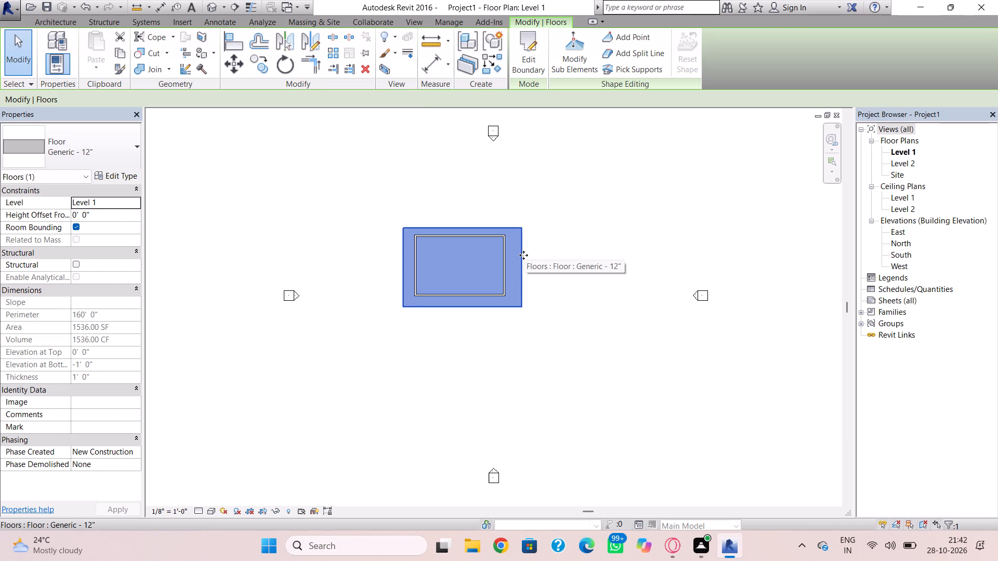
left_click(523, 255)
left_click(521, 257)
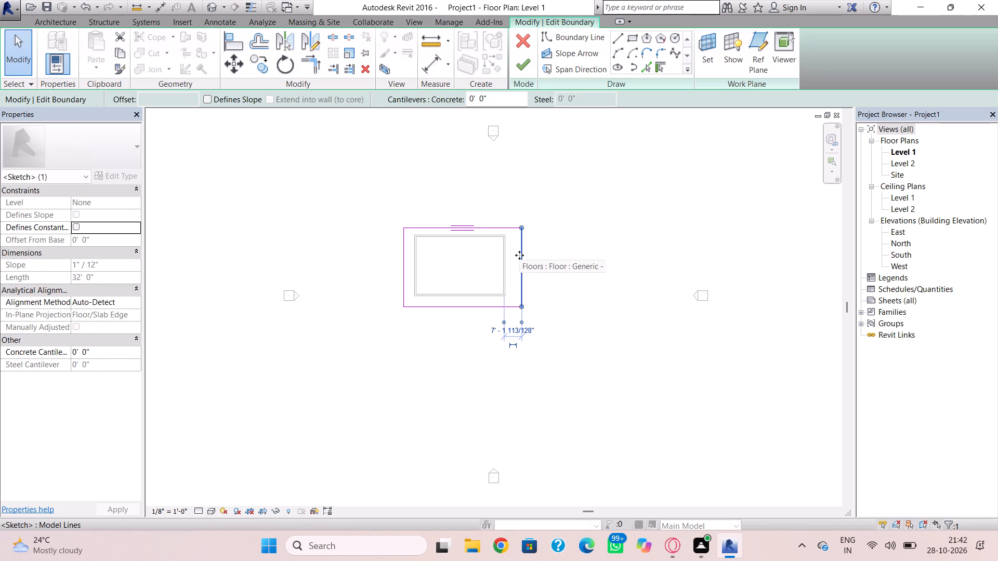
key("Left")
key("Left")
left_click(534, 241)
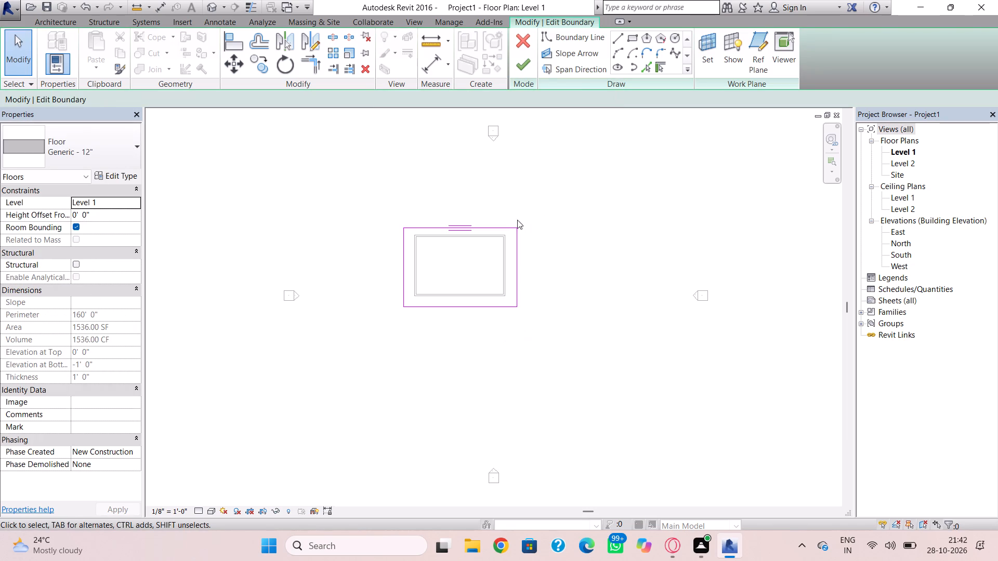
left_click(523, 70)
left_click(454, 188)
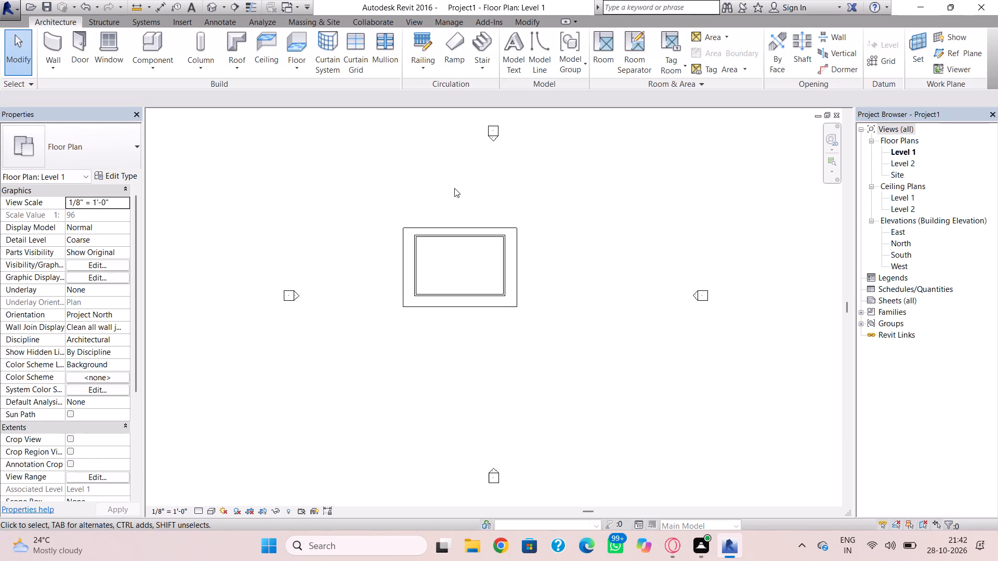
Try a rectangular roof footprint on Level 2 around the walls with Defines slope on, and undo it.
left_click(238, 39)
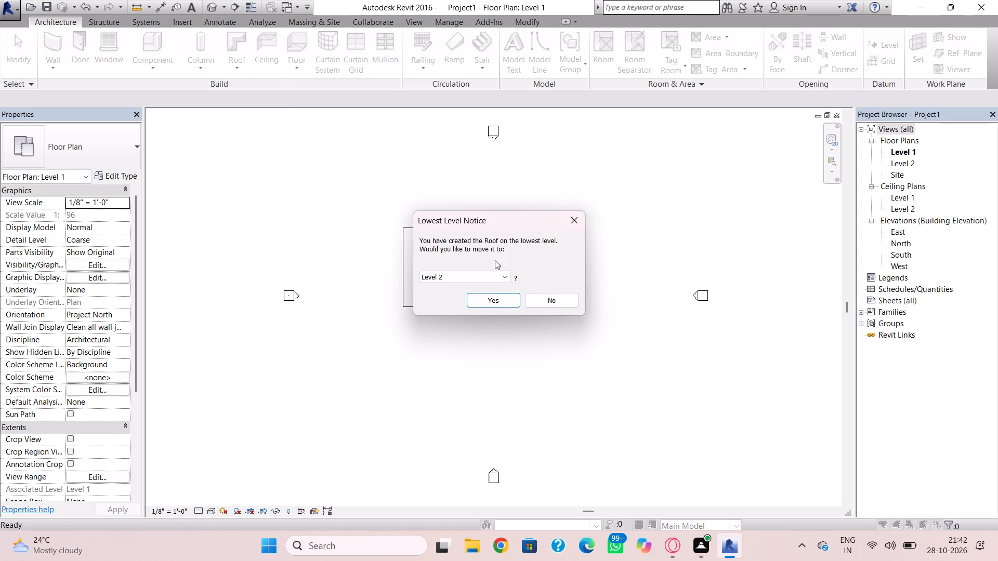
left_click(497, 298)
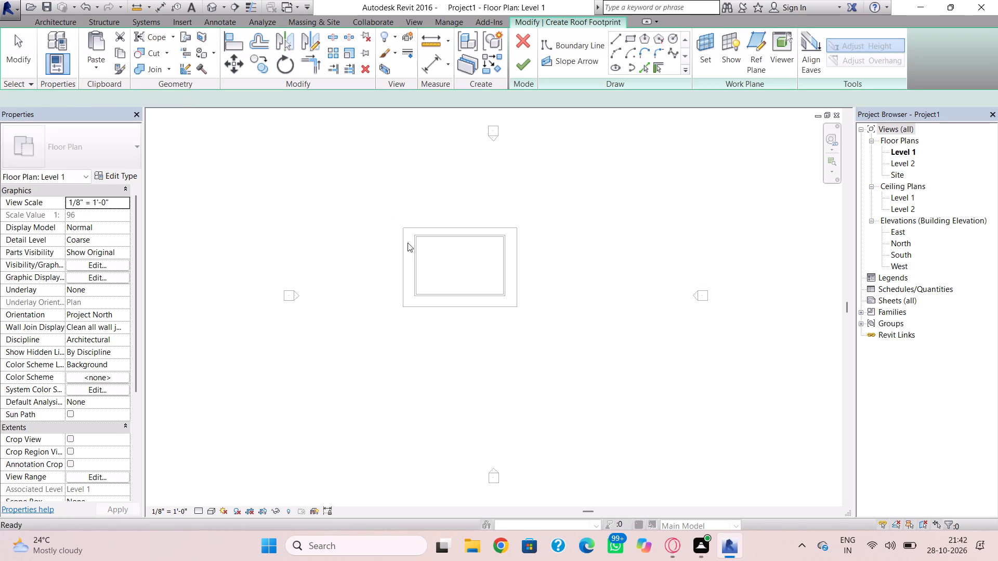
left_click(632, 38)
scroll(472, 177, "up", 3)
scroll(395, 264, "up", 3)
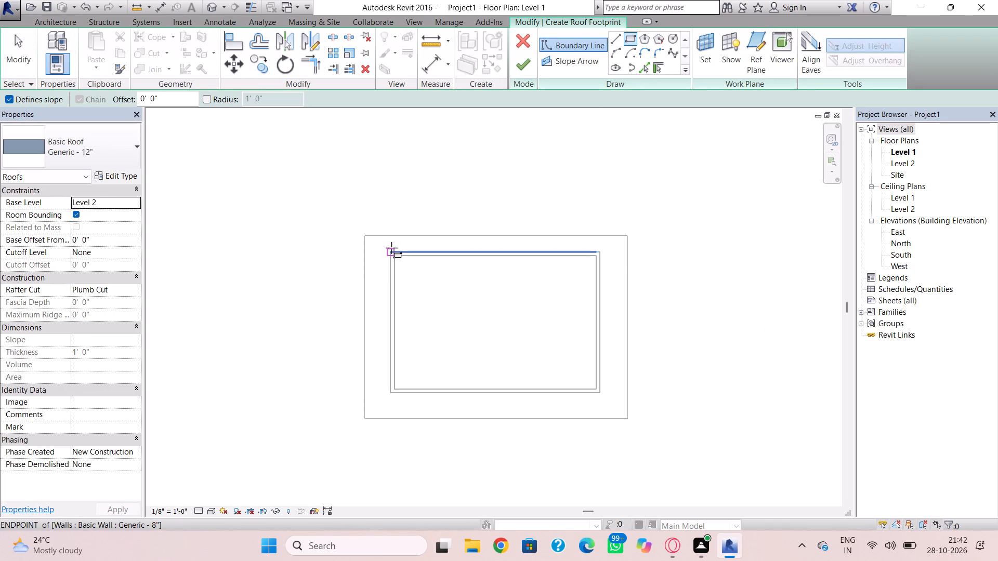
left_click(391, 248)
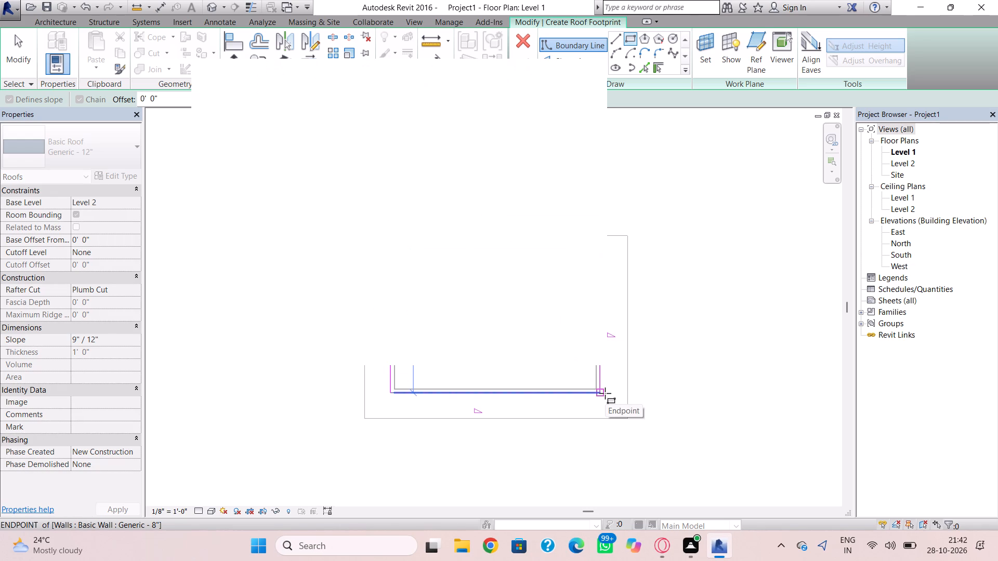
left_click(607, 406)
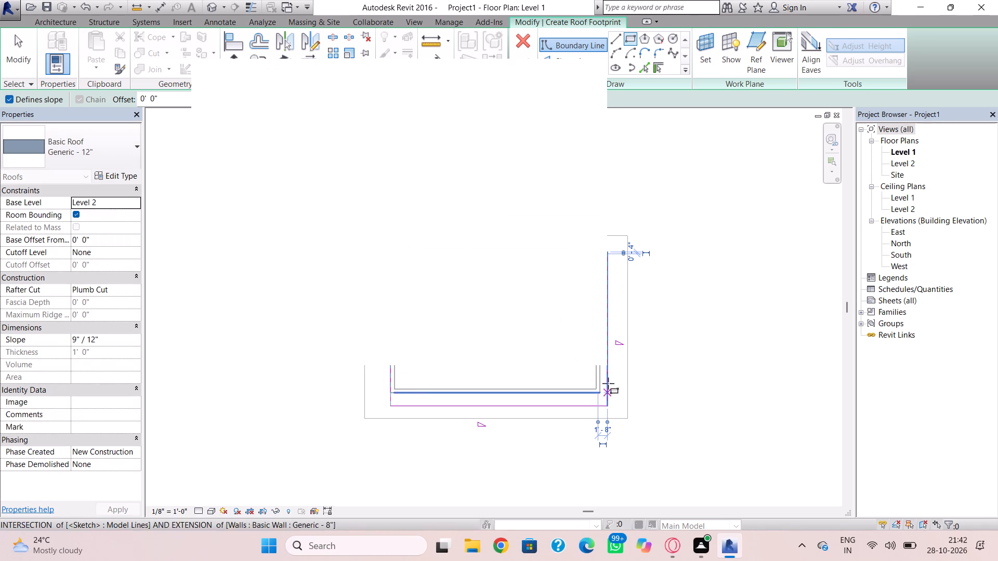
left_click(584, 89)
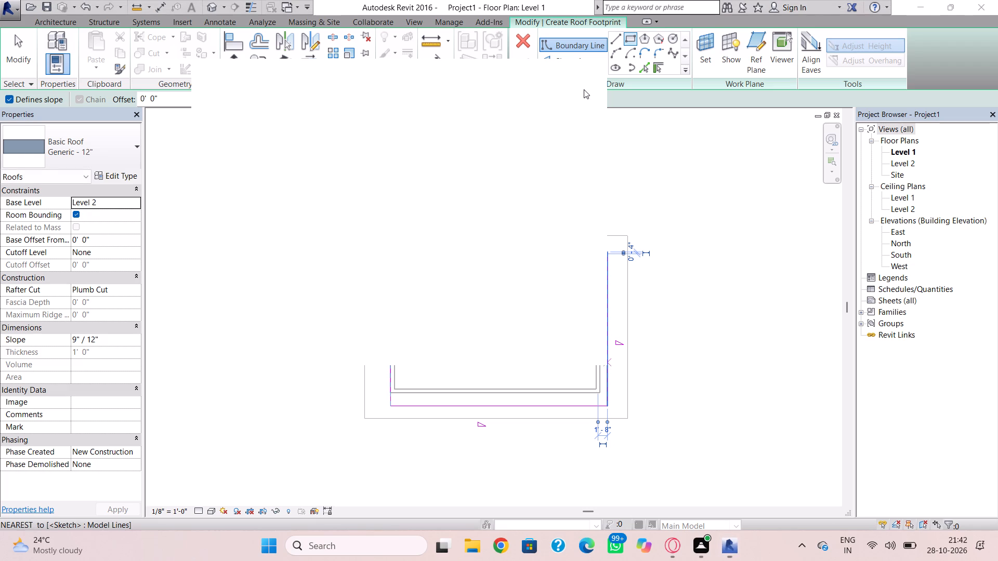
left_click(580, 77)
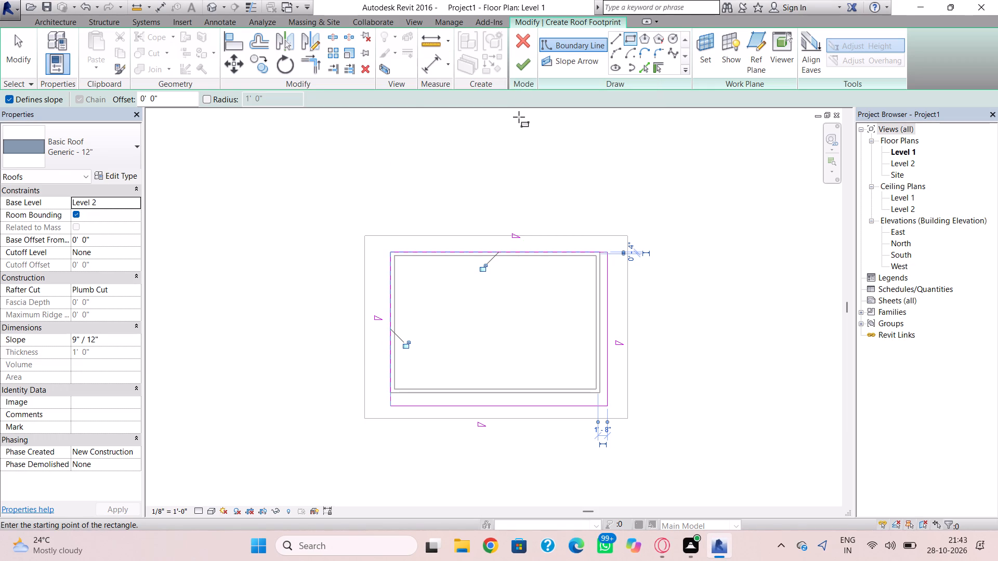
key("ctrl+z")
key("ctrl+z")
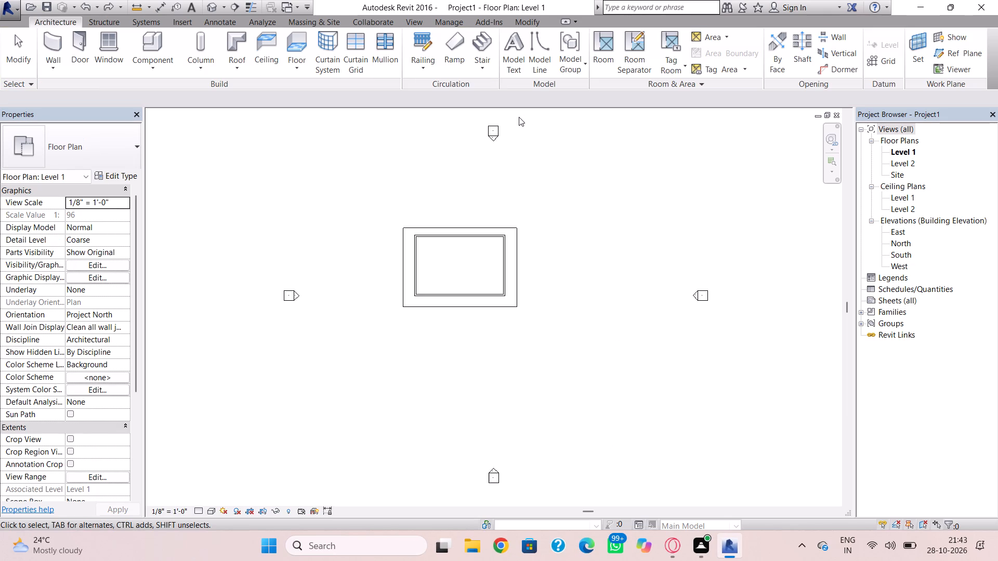
Create a flat Generic - 12" roof on Level 2 along the walls' outer faces, 36'-8" by 24'-8", and attach the walls to it.
left_click(237, 32)
left_click(490, 297)
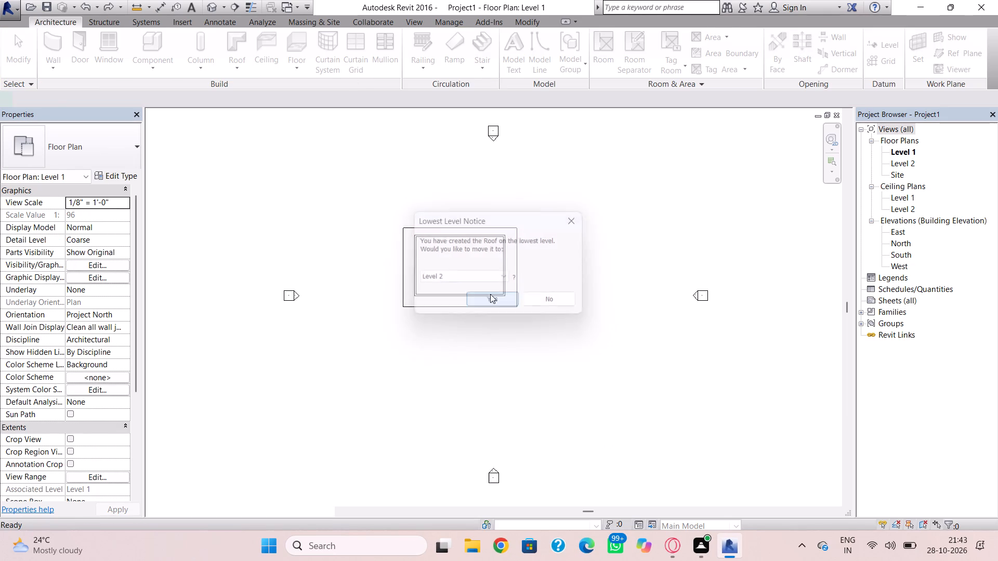
left_click(629, 38)
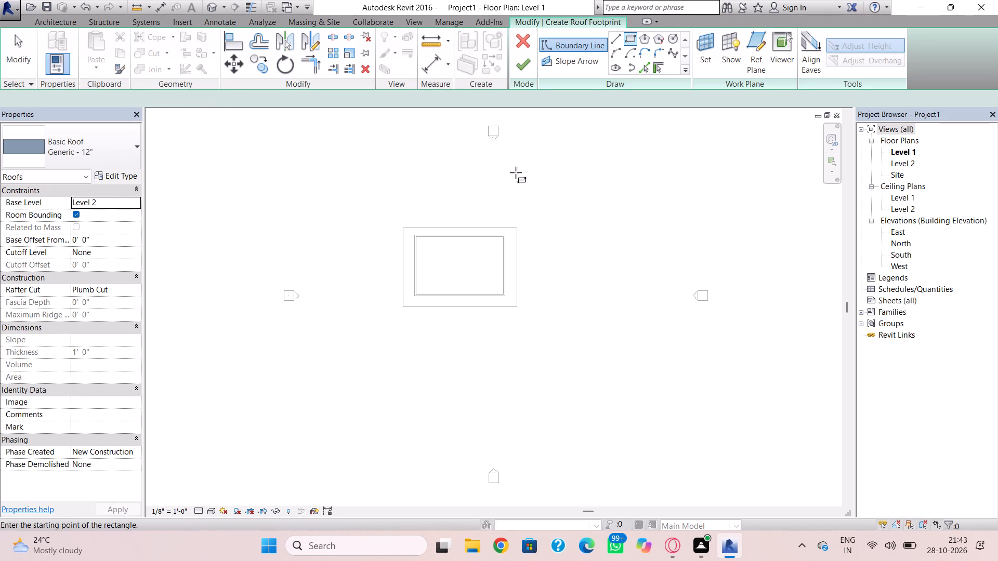
left_click(8, 99)
scroll(383, 207, "up", 2)
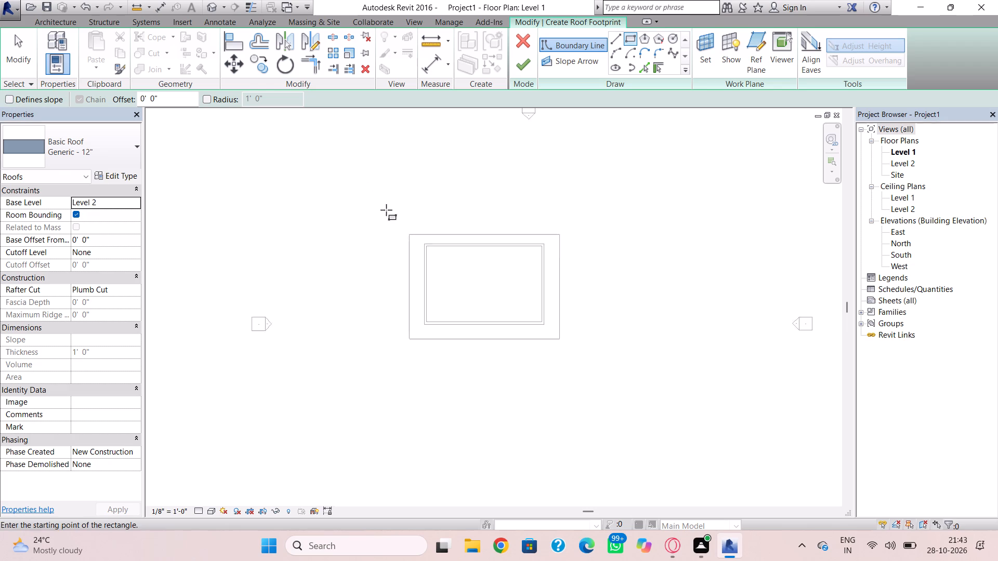
scroll(386, 210, "up", 1)
left_click_drag(428, 248, 431, 255)
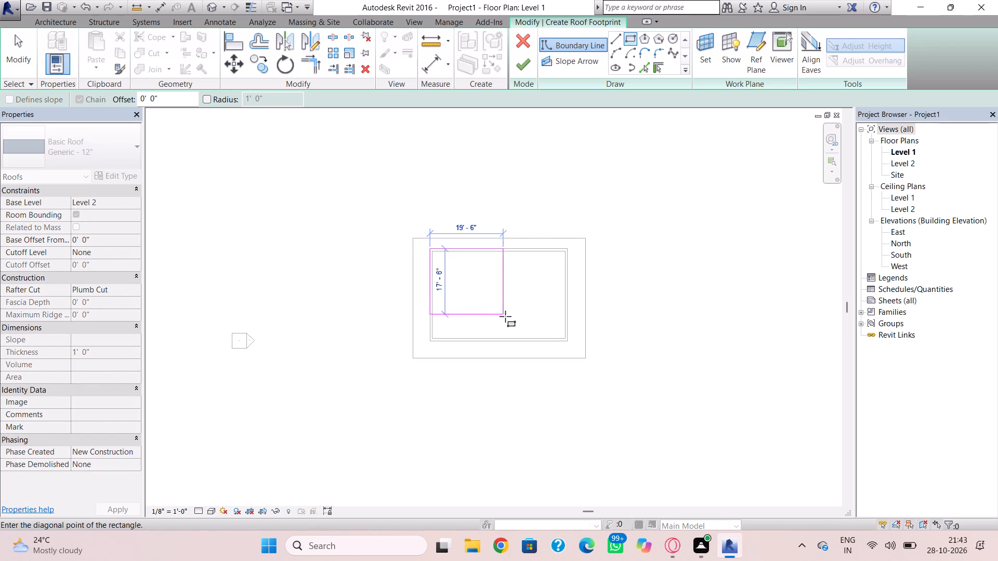
left_click(573, 346)
left_click(524, 68)
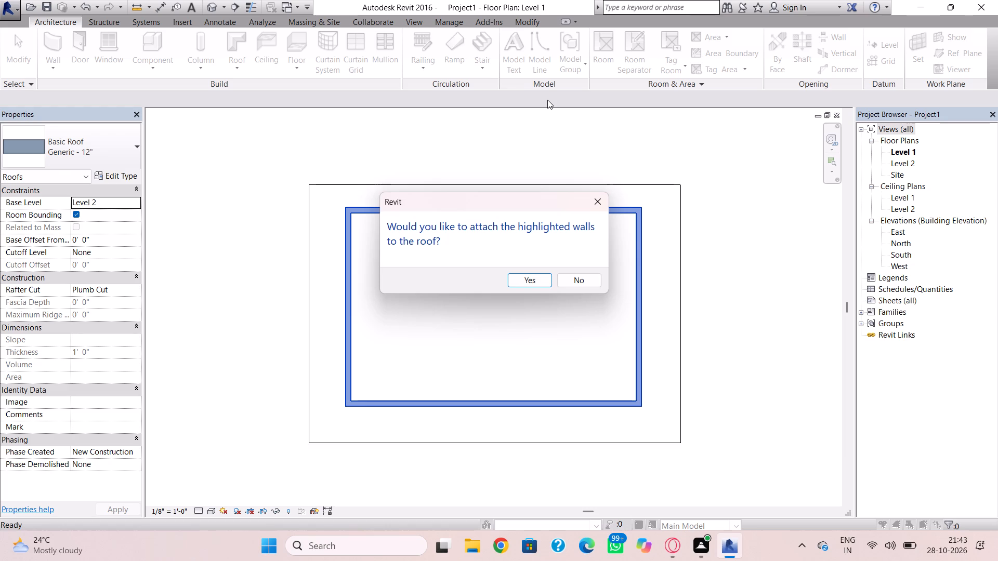
left_click(541, 279)
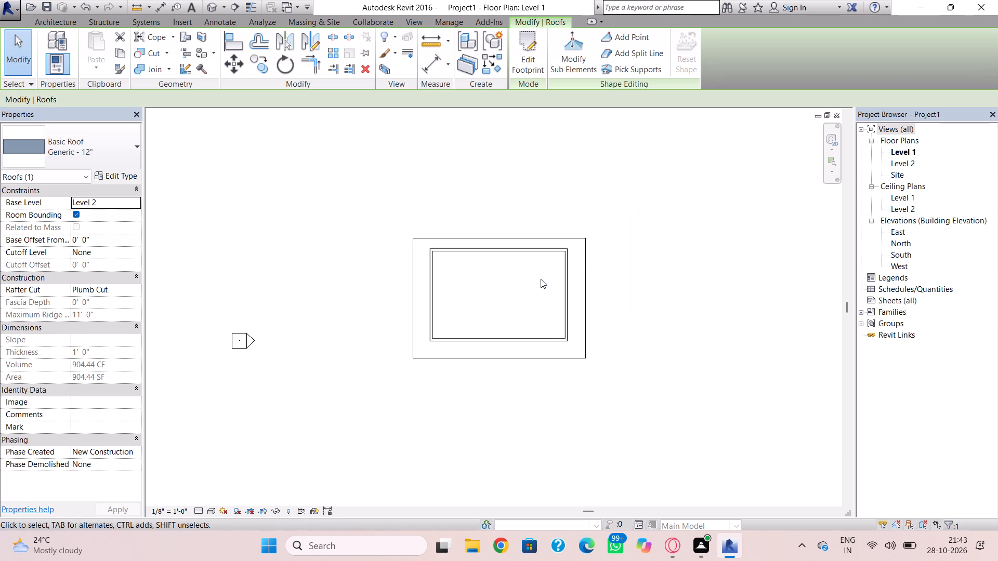
Open the default 3D view to examine the building.
left_click(205, 4)
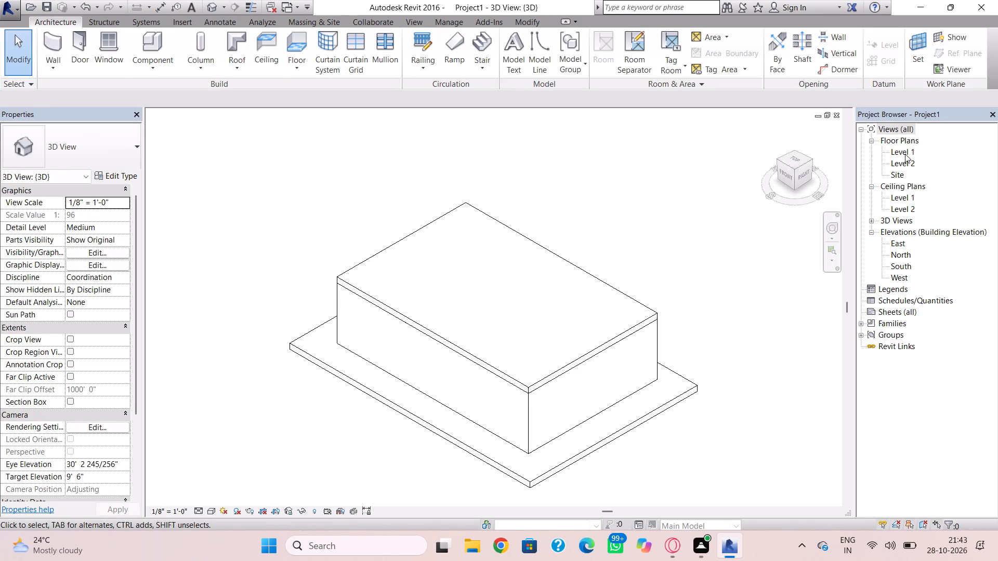
In the East elevation, set the elevation of Level 2 to 12'.
double_click(900, 245)
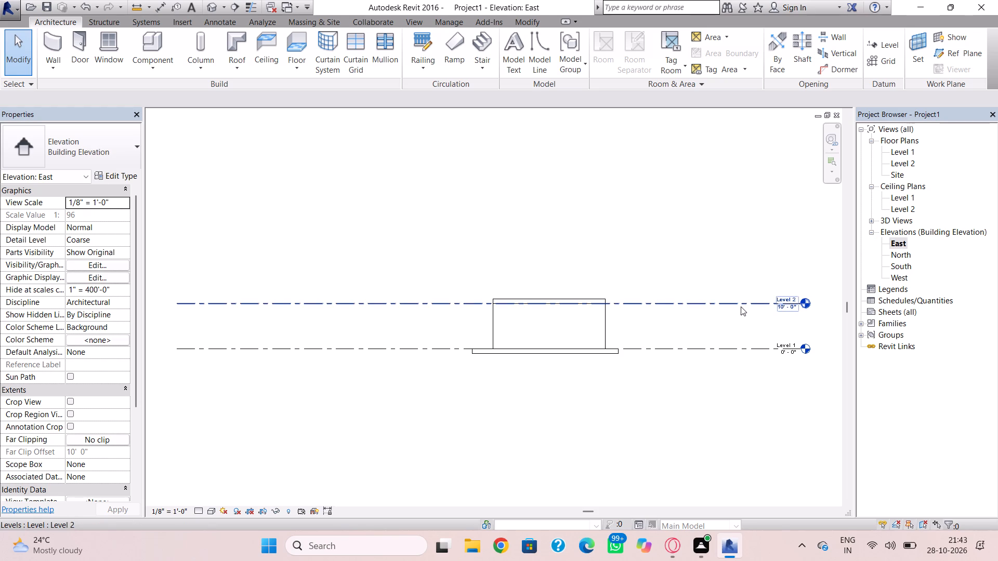
left_click(677, 302)
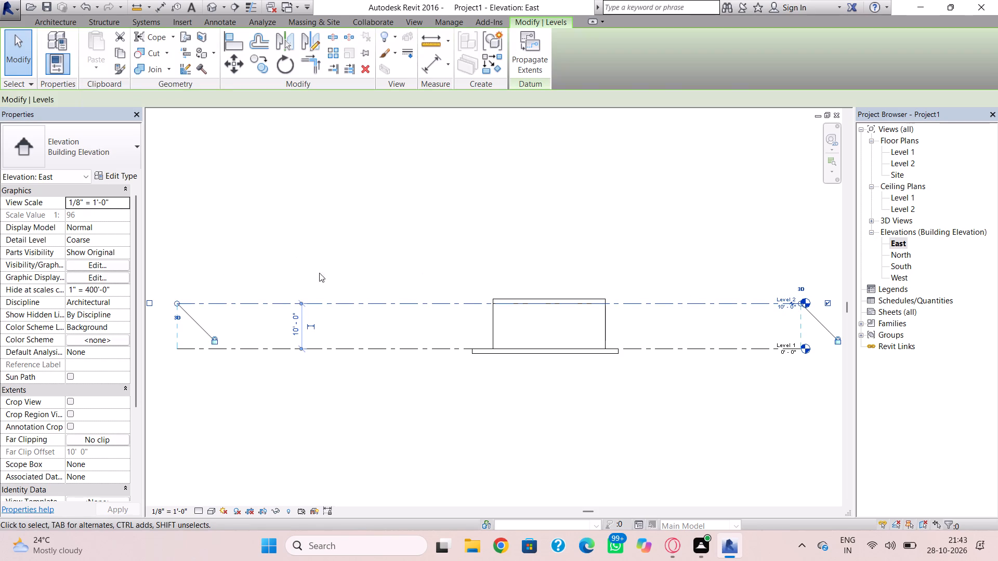
left_click(110, 201)
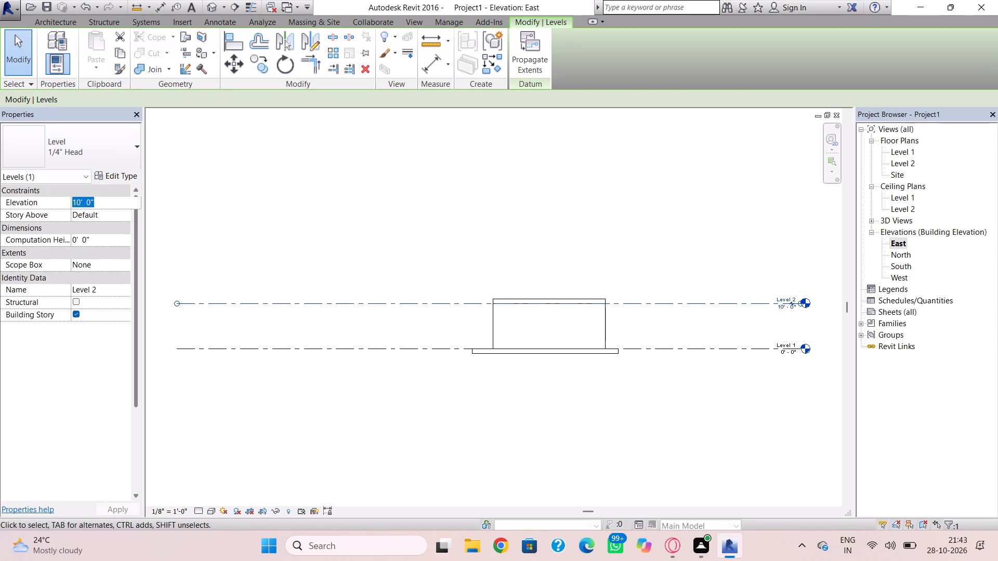
type("12'")
key("Return")
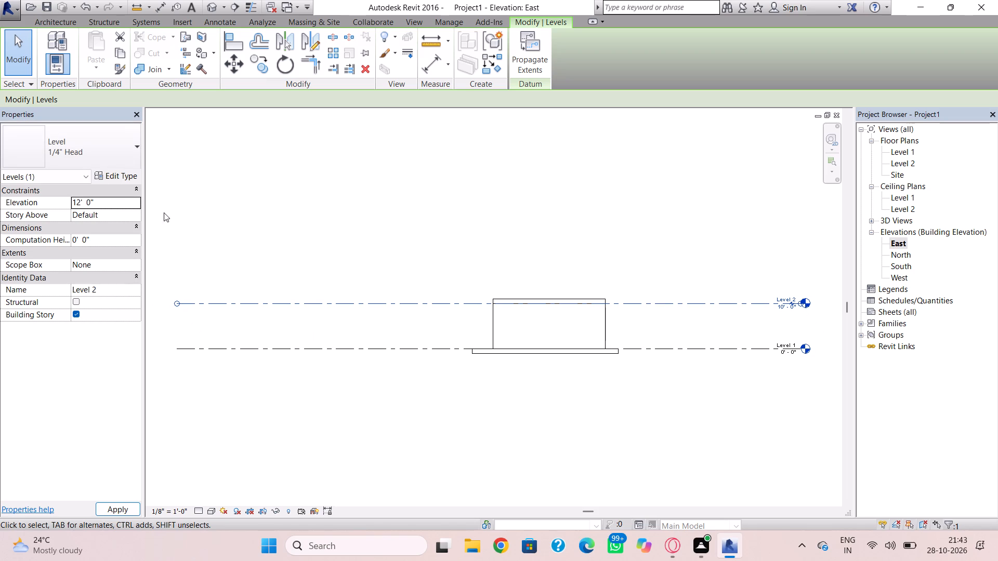
In the East elevation, add levels at 24' and 36' by picking existing levels with a 12' offset, undoing any misplaced level.
left_click(899, 150)
left_click(870, 38)
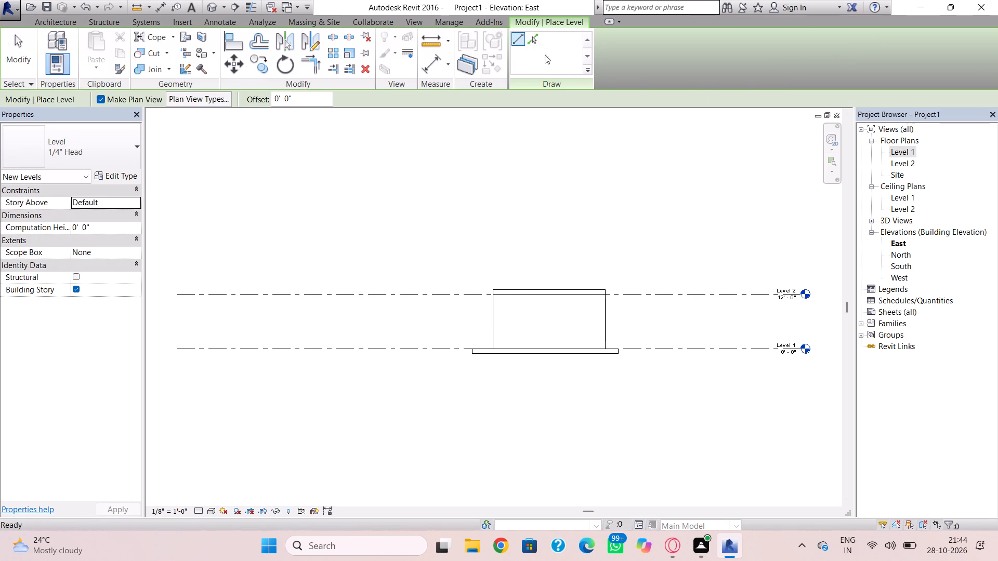
left_click(537, 35)
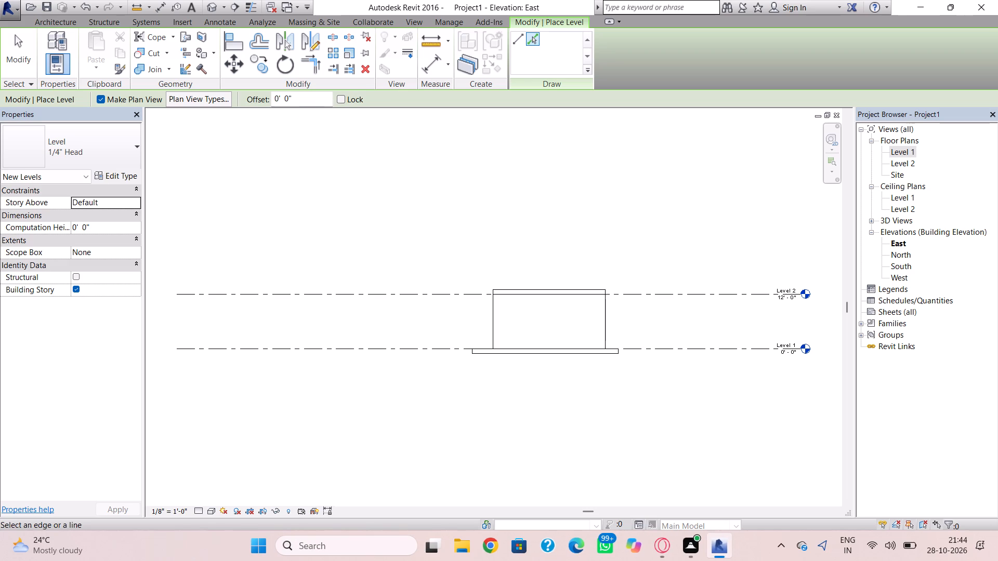
left_click(303, 103)
left_click_drag(303, 103, 261, 103)
type("12'")
key("Return")
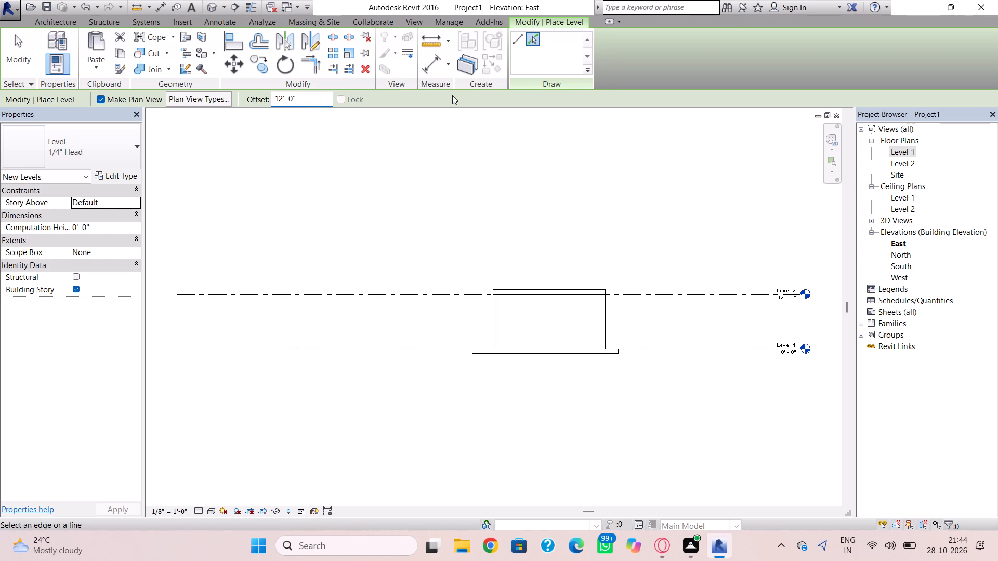
left_click(712, 291)
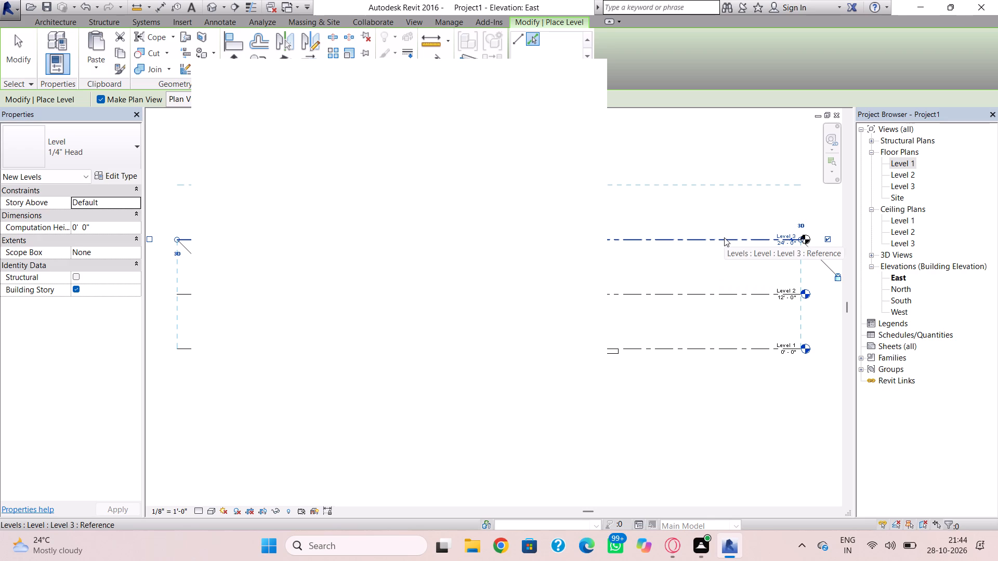
left_click(724, 237)
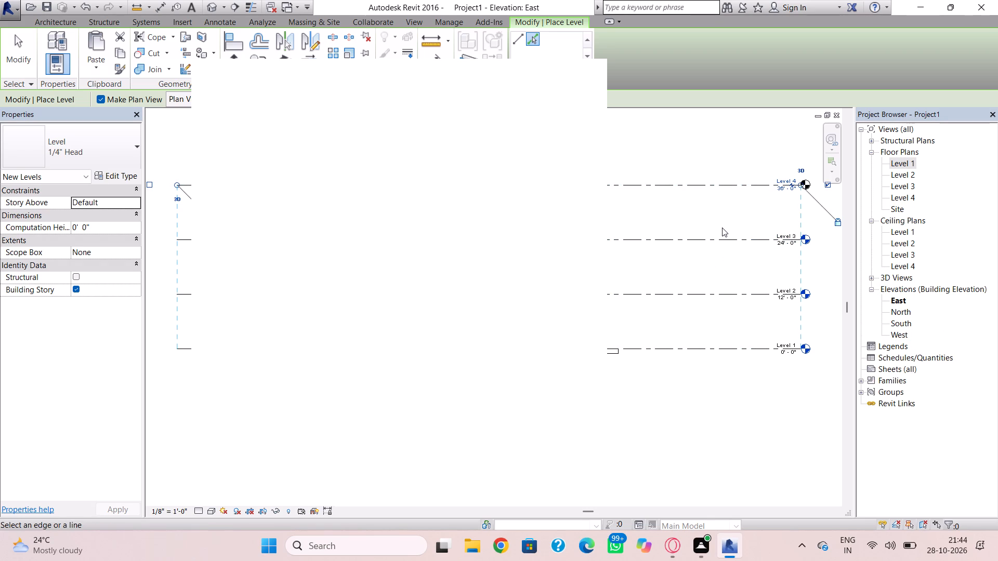
left_click(729, 185)
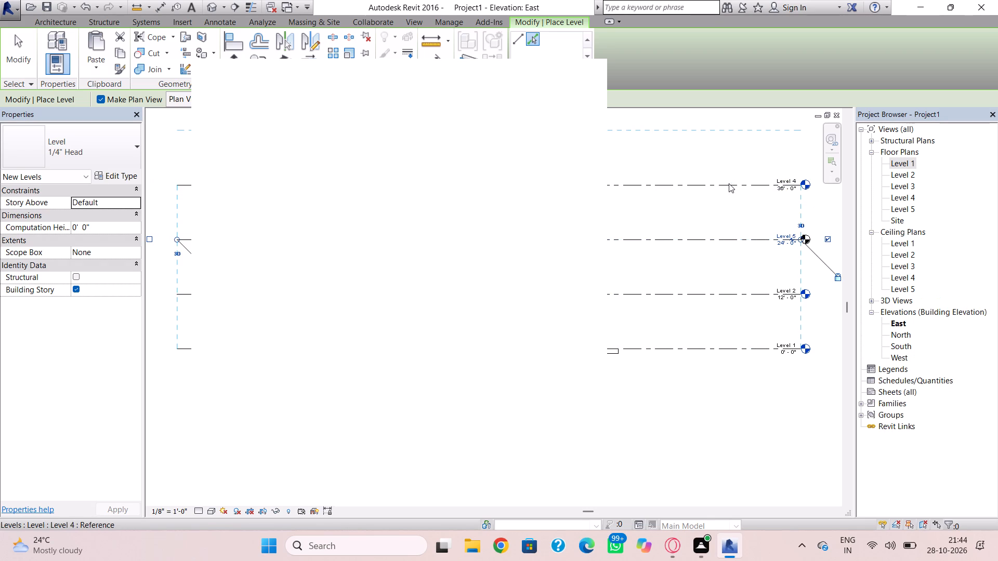
key("ctrl+z")
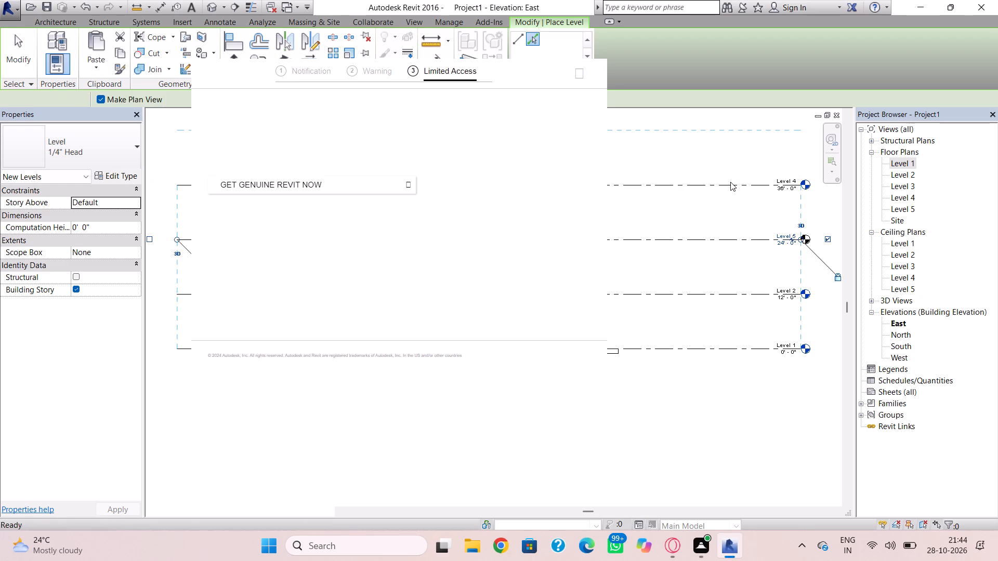
Add two more levels at 48' and 60' by picking the topmost level each time with the 12' offset.
scroll(737, 199, "down", 1)
middle_click_drag(742, 219, 746, 297)
scroll(743, 262, "up", 1)
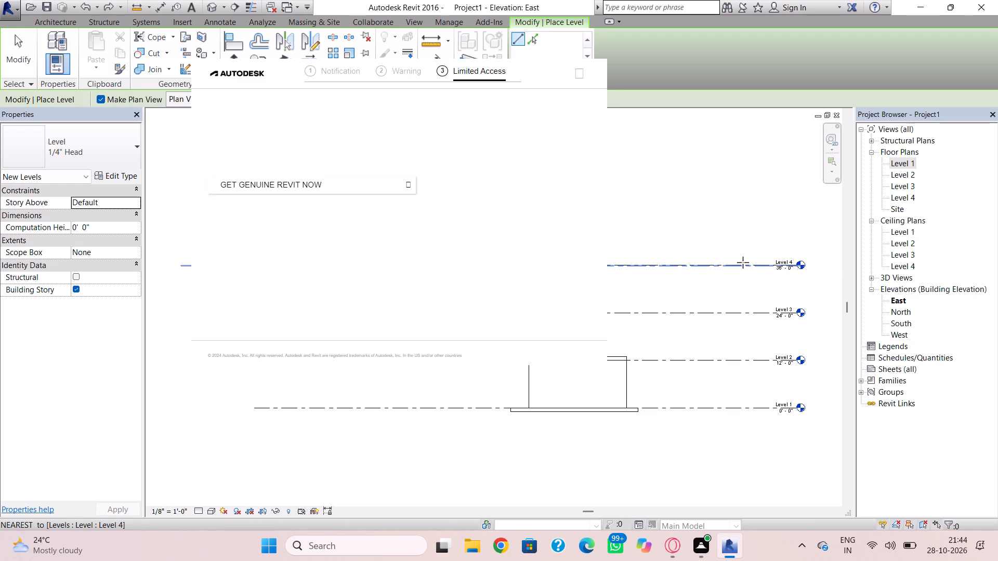
scroll(743, 262, "up", 2)
left_click(584, 73)
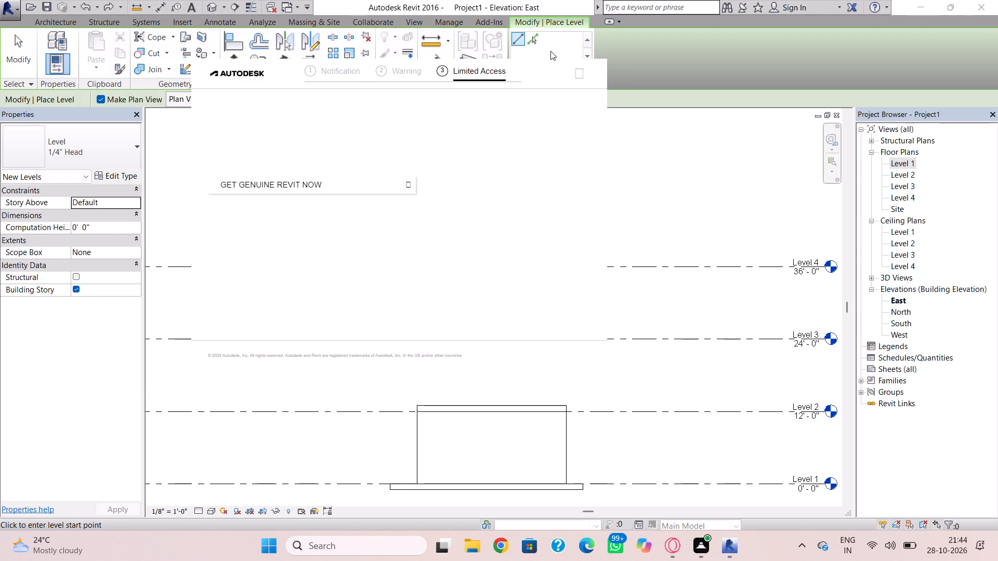
left_click(534, 38)
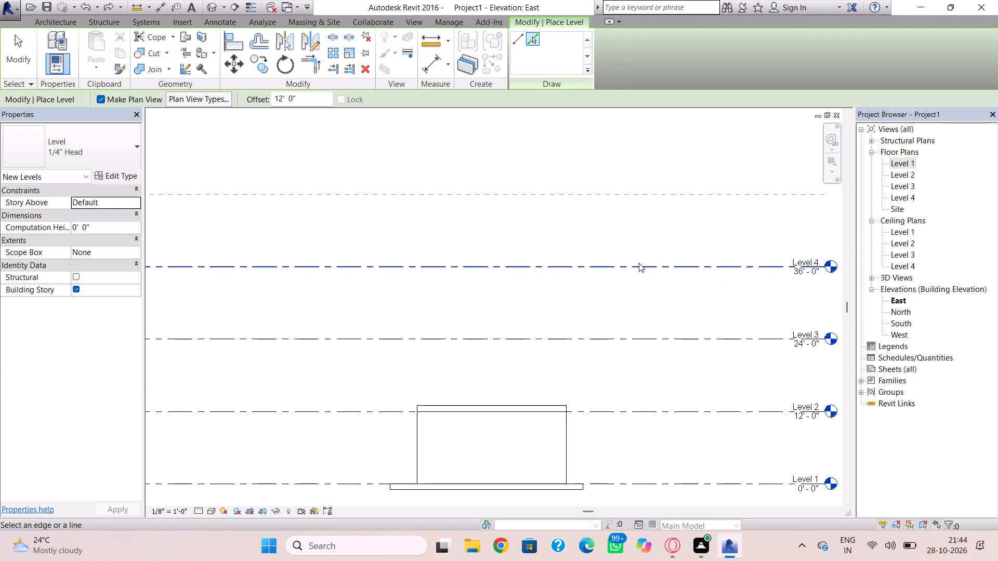
left_click(640, 266)
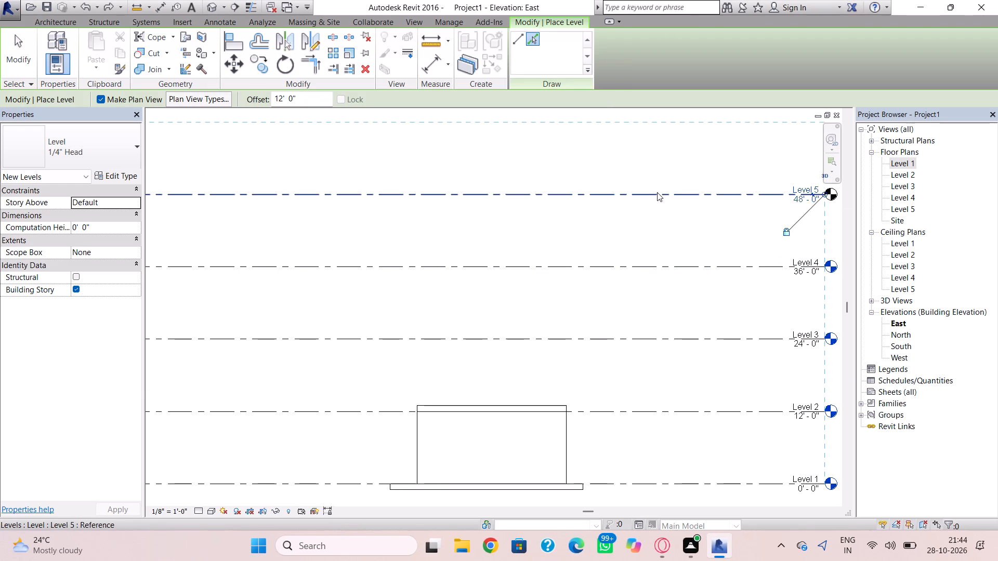
left_click(657, 191)
key("Escape")
scroll(486, 317, "down", 2)
middle_click_drag(492, 323, 463, 346)
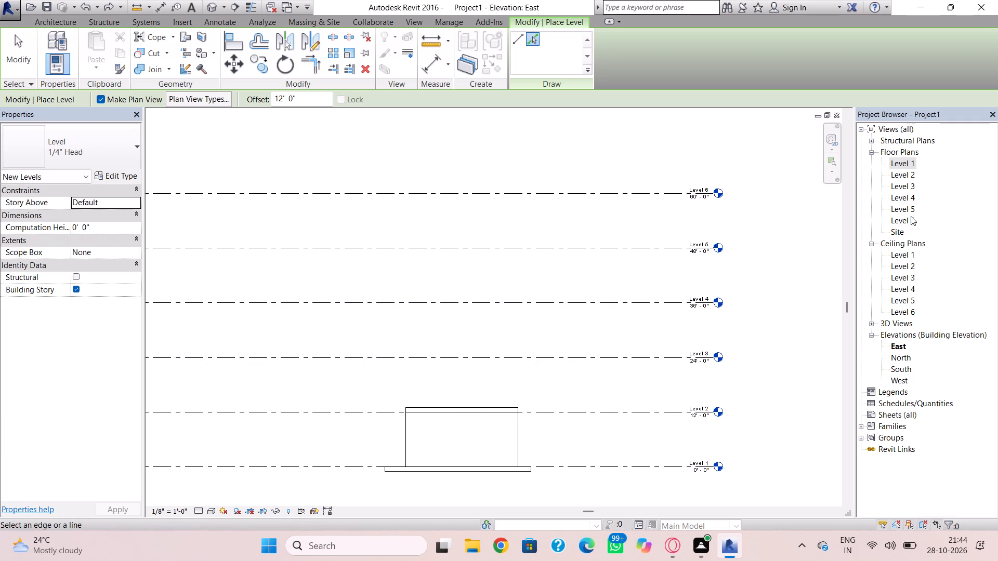
On the Level 2 floor plan, edit the roof footprint and move its south boundary line 2'-0" outward.
double_click(903, 161)
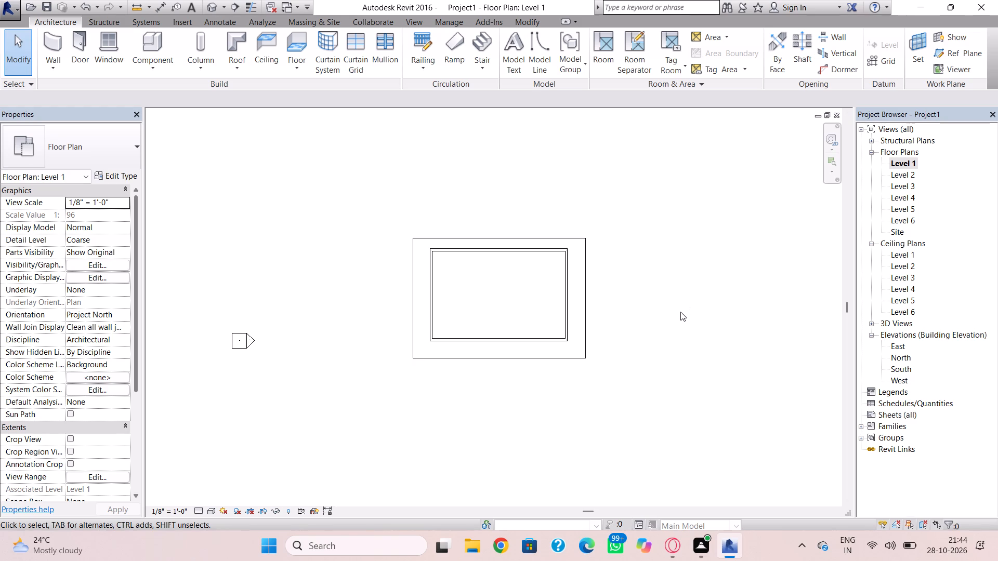
double_click(903, 176)
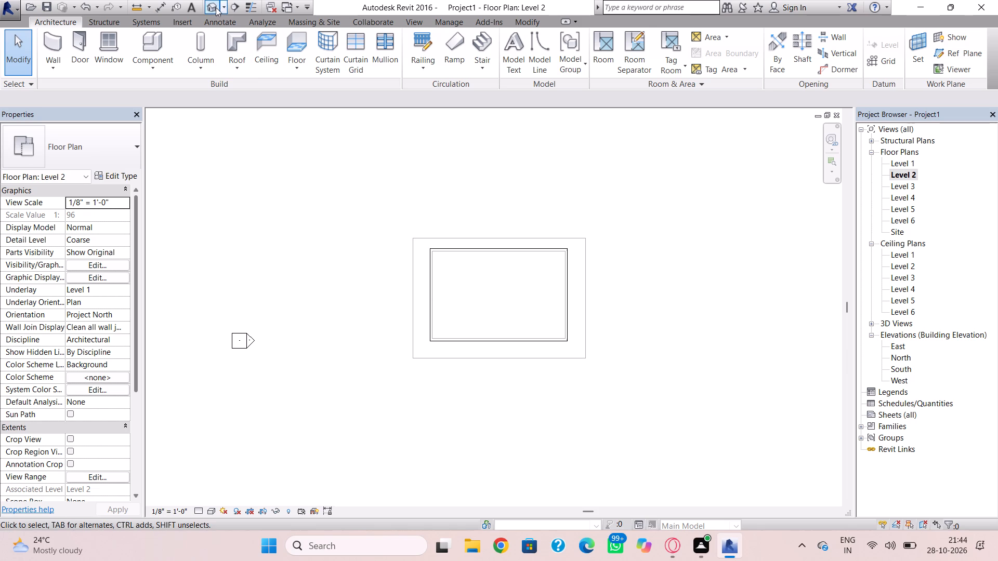
double_click(450, 341)
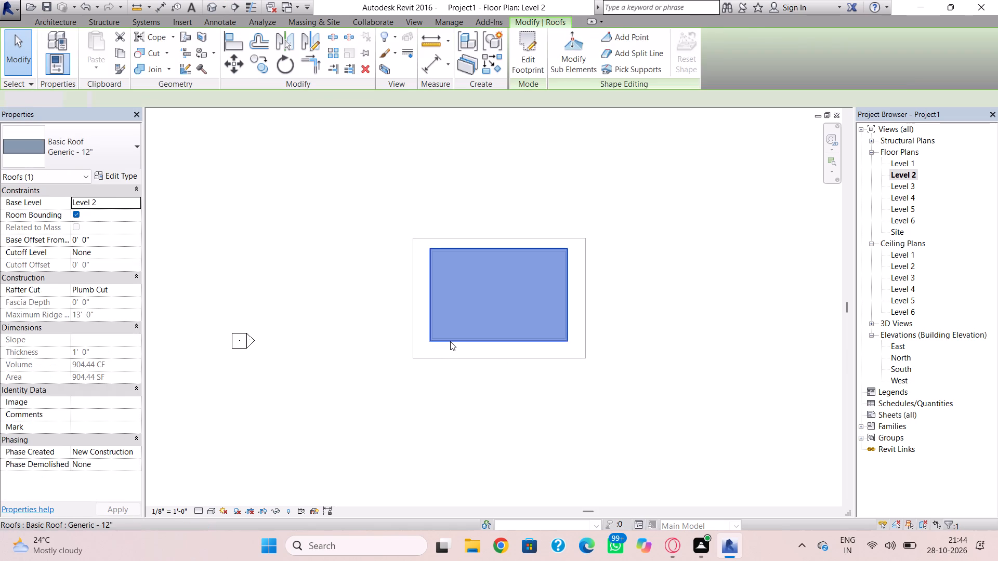
left_click(487, 341)
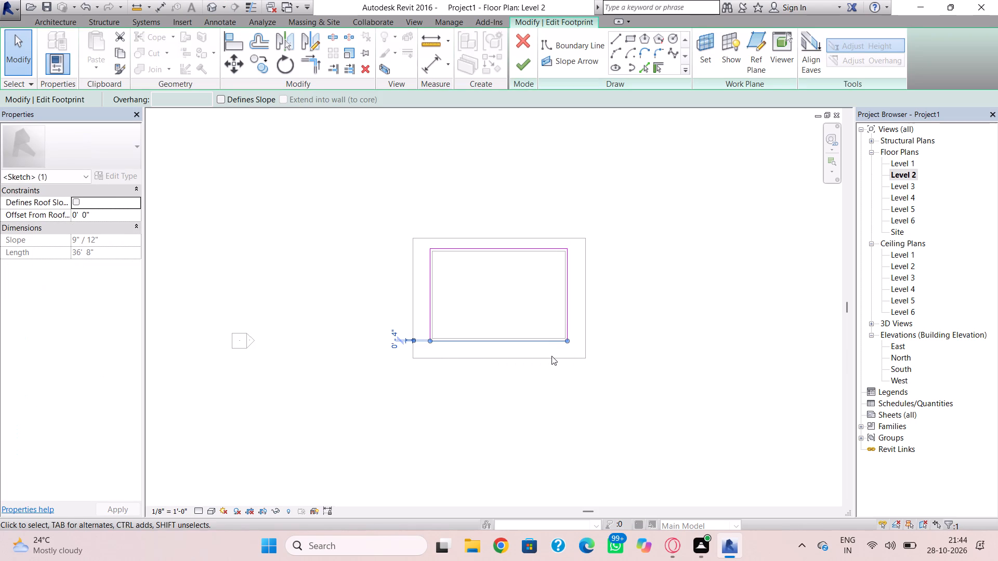
key("Down")
key("Down")
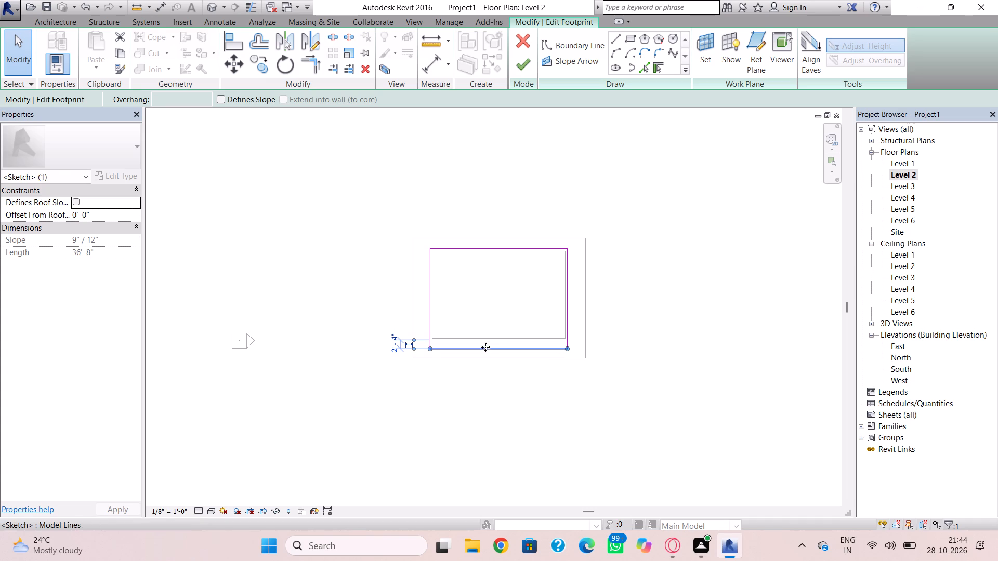
Sketch a boundary rectangle about 10'-4" by 2'-0" between the roof's south edge and the wall's outer face.
left_click(633, 33)
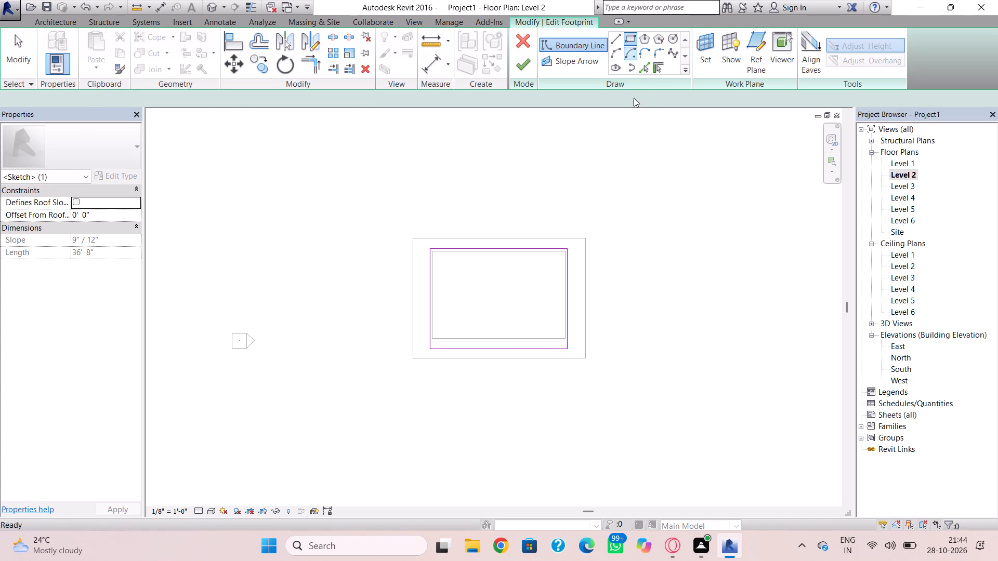
scroll(483, 399, "up", 3)
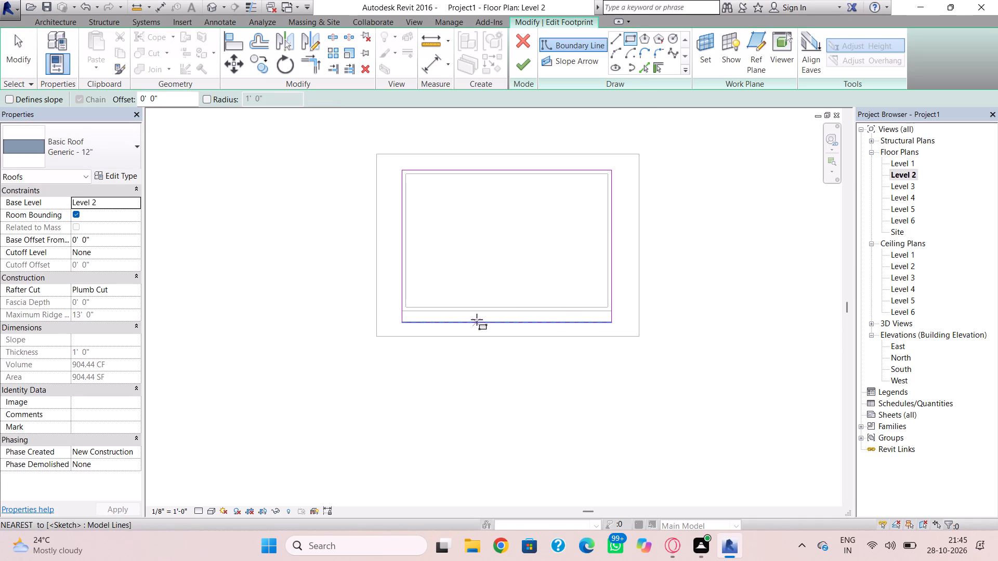
left_click(476, 322)
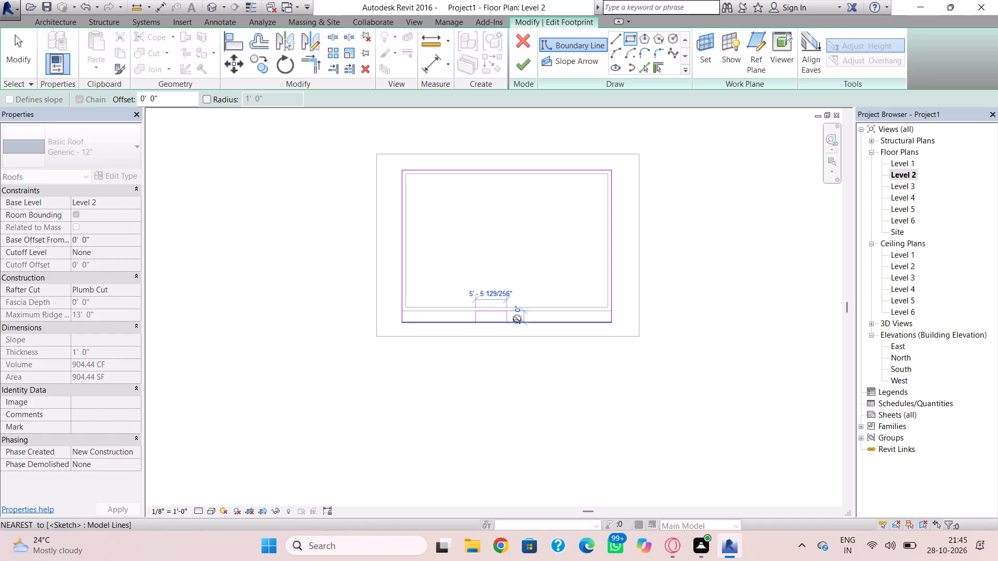
scroll(534, 312, "up", 6)
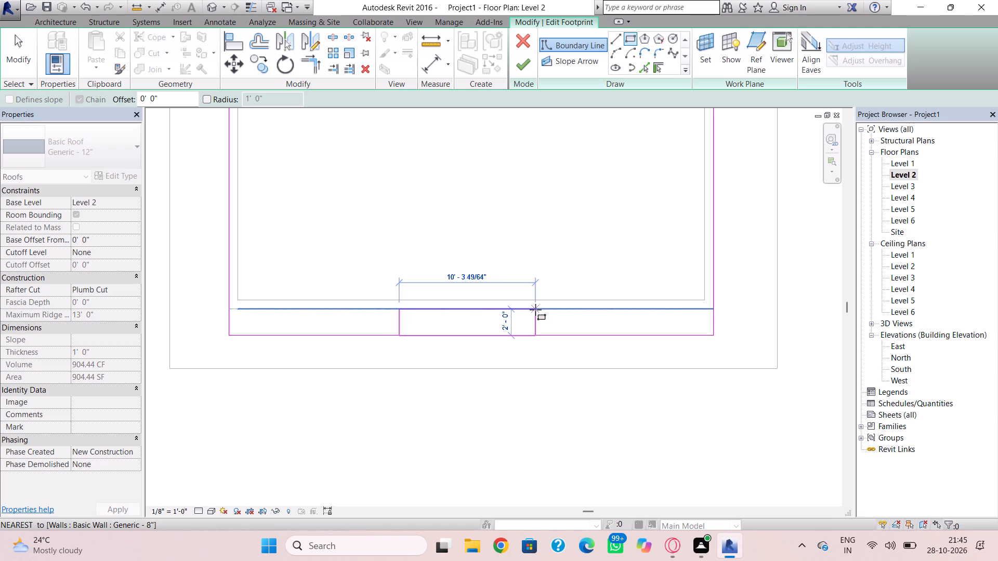
left_click(535, 310)
key("Escape")
key("Escape")
Delete the rectangle's south line and the roof's overlapping full-length south boundary line.
left_click(508, 310)
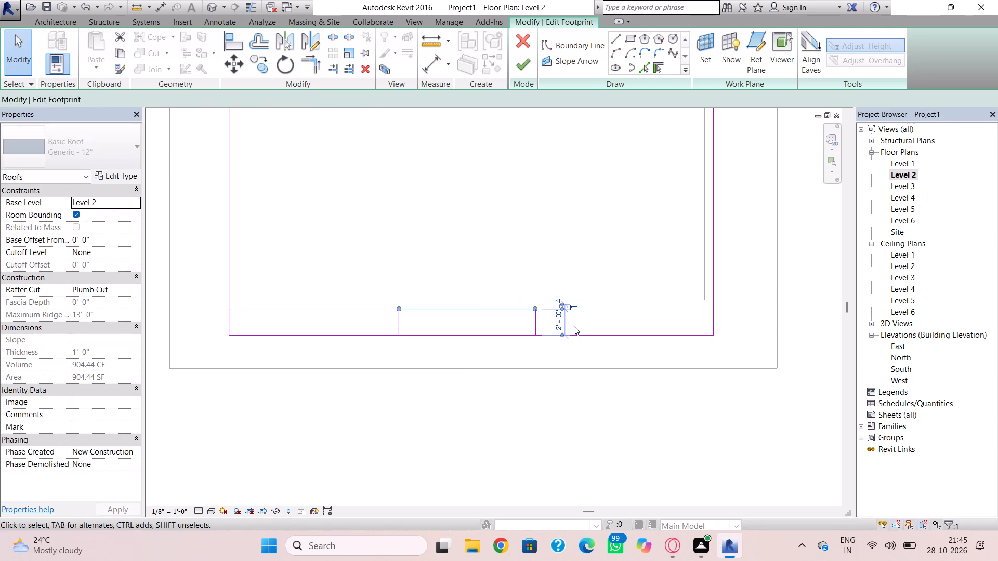
left_click(494, 330)
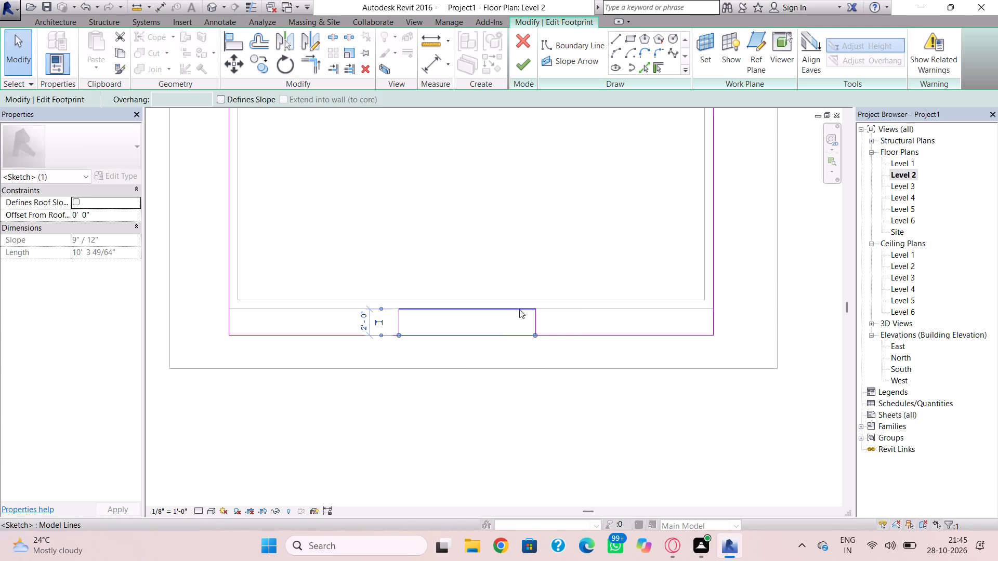
key("Delete")
left_click(510, 330)
key("Delete")
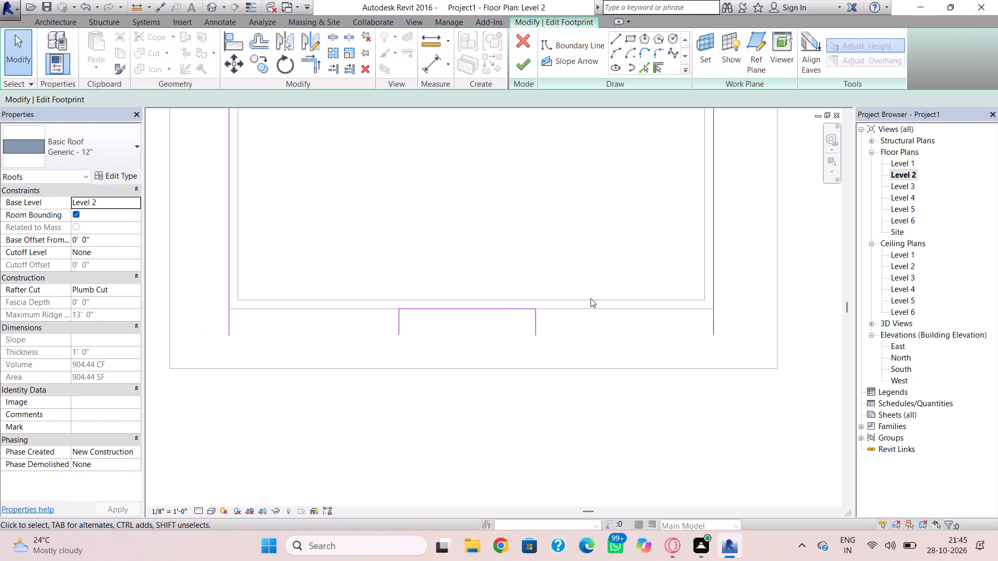
Draw straight boundary lines from both notch ends to the roof's outer south corners, and finish the footprint edit.
left_click(619, 45)
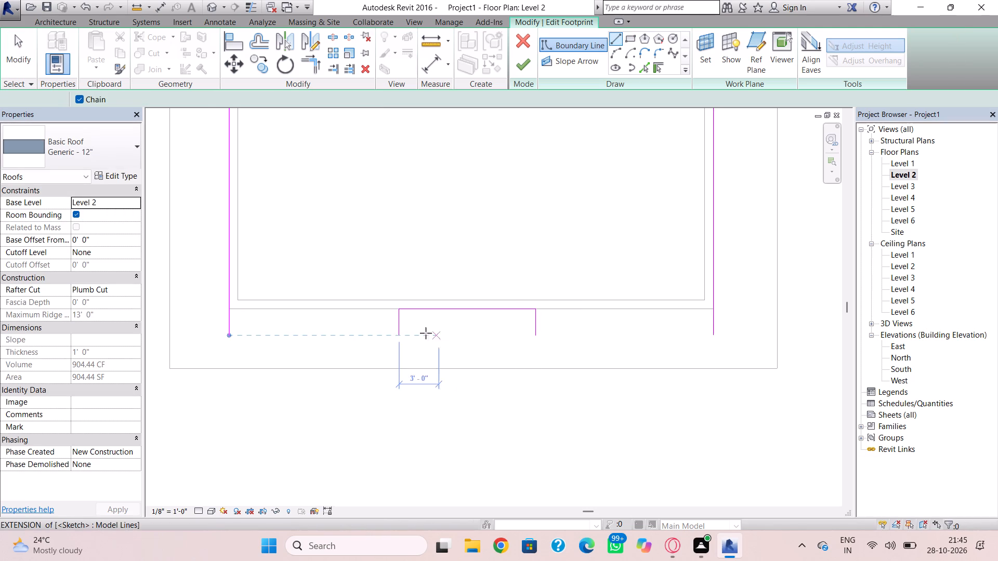
left_click(401, 332)
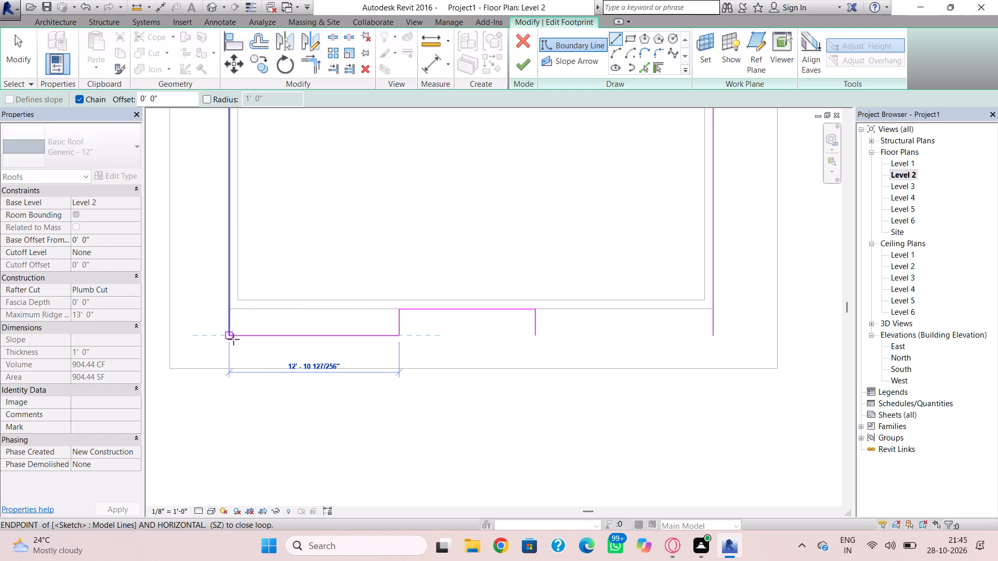
left_click(233, 339)
left_click(535, 333)
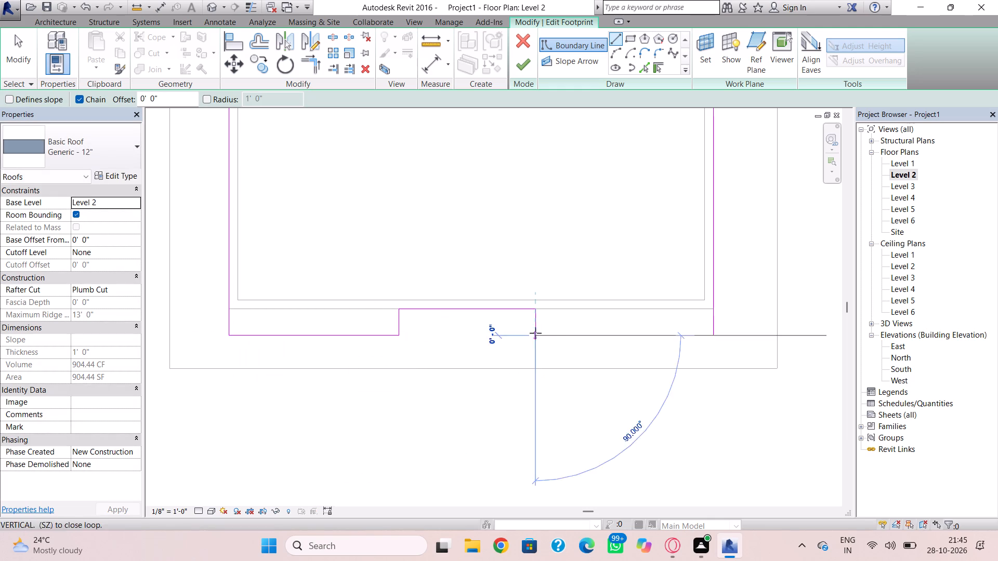
left_click(716, 332)
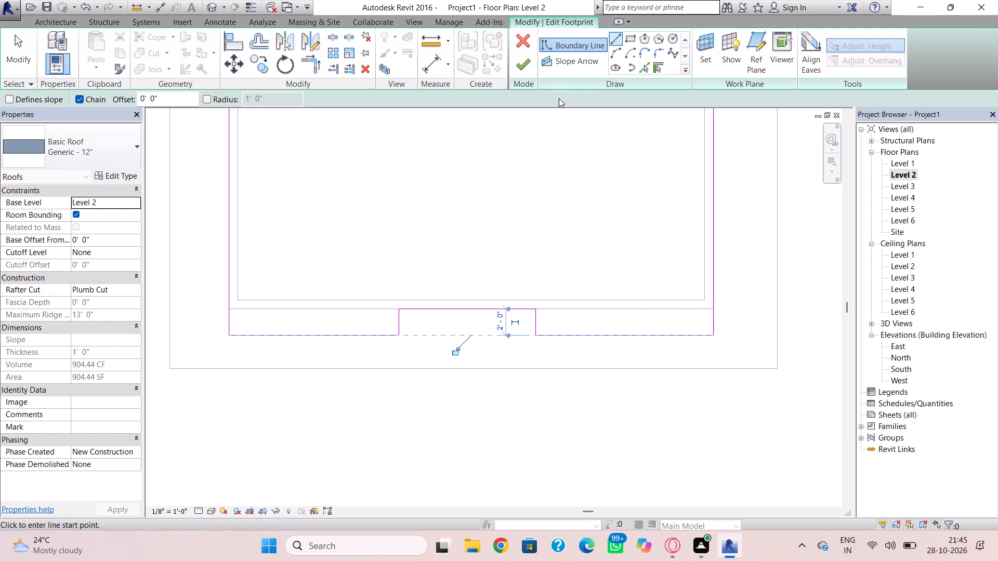
left_click(530, 68)
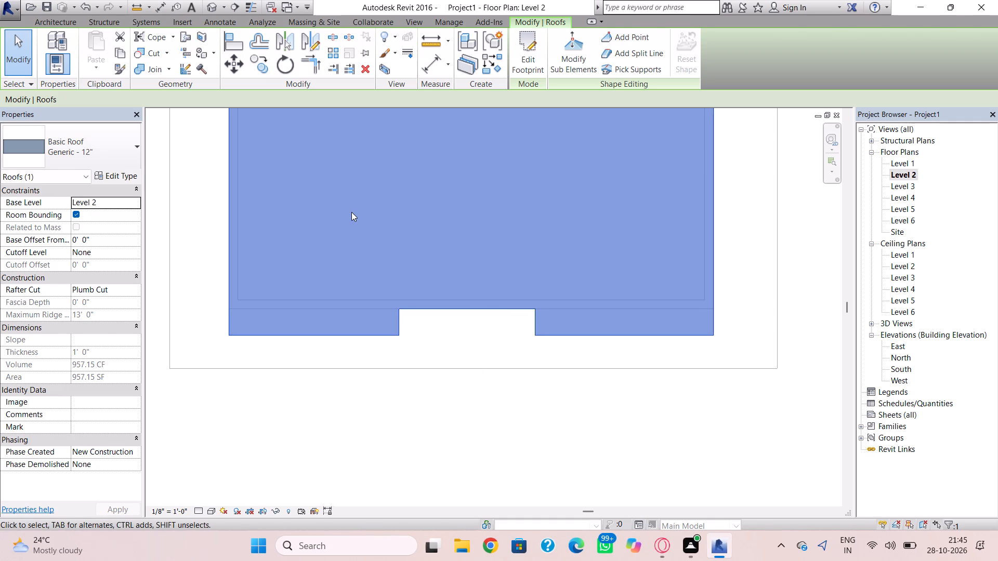
key("Escape")
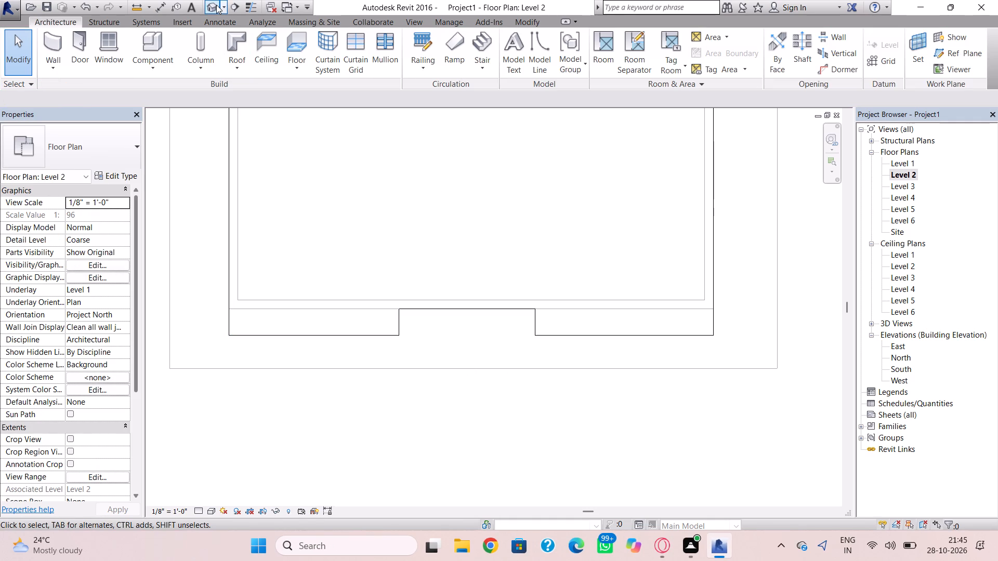
Open the default 3D view to examine the notched roof overhang.
left_click(216, 5)
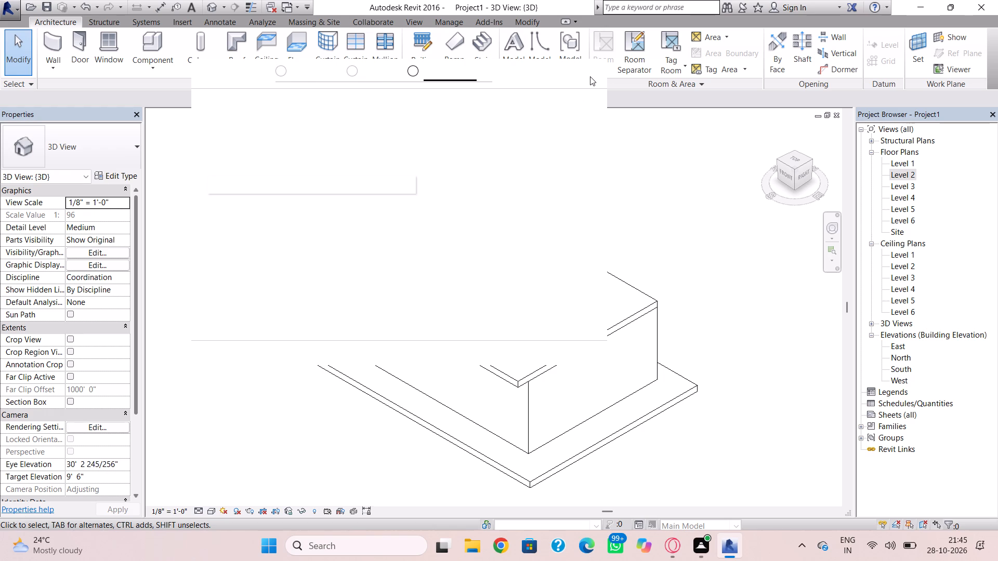
left_click(578, 74)
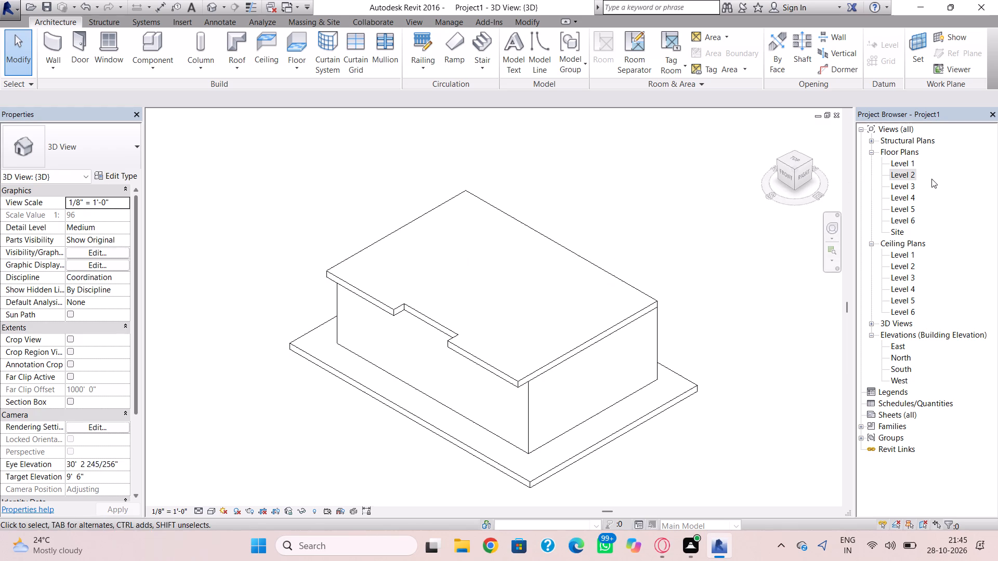
On the Level 2 plan, draw a Generic - 5" wall along the roof notch's inner edge, located by Finish Face: Exterior, about 10'-4" long.
double_click(907, 176)
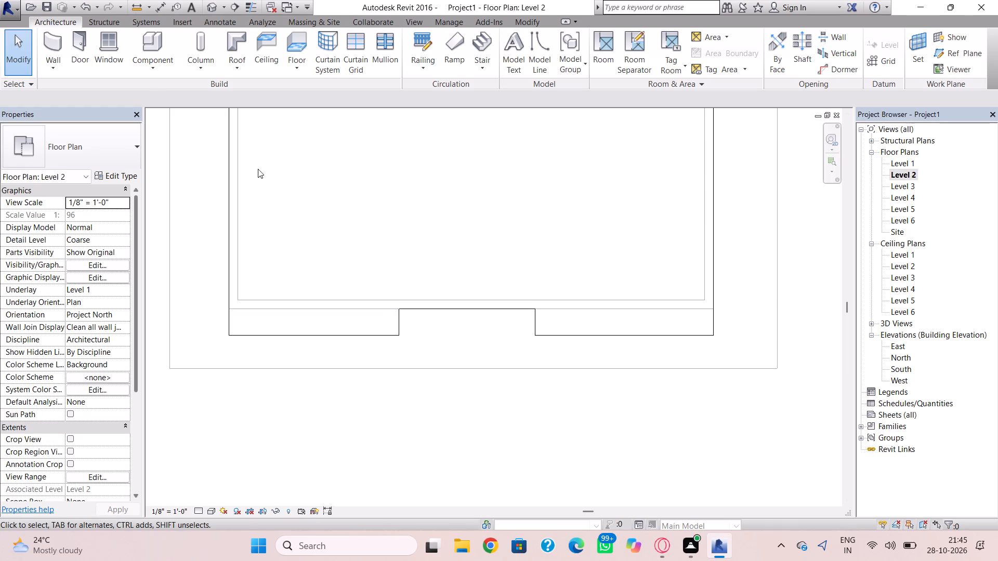
left_click(61, 48)
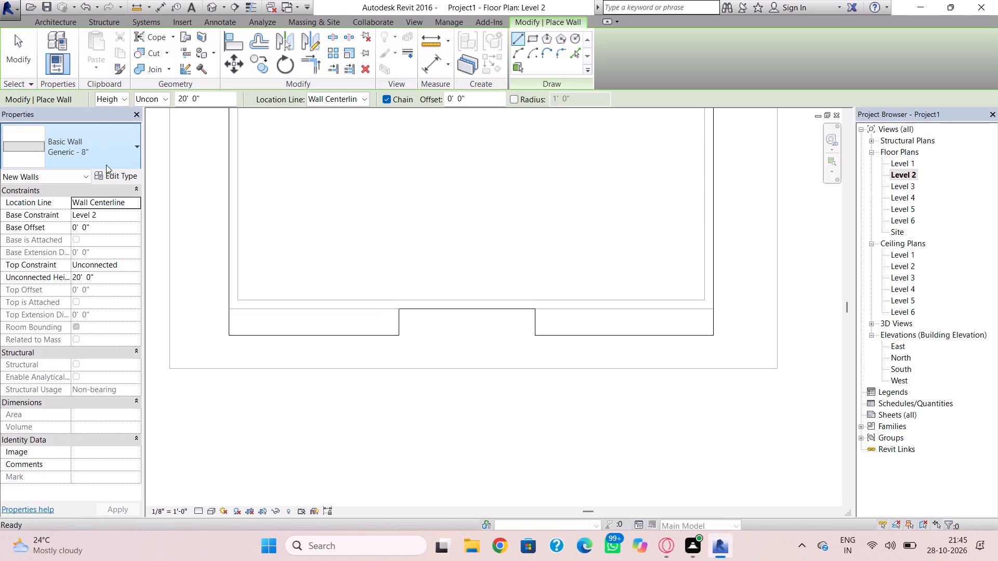
left_click(103, 166)
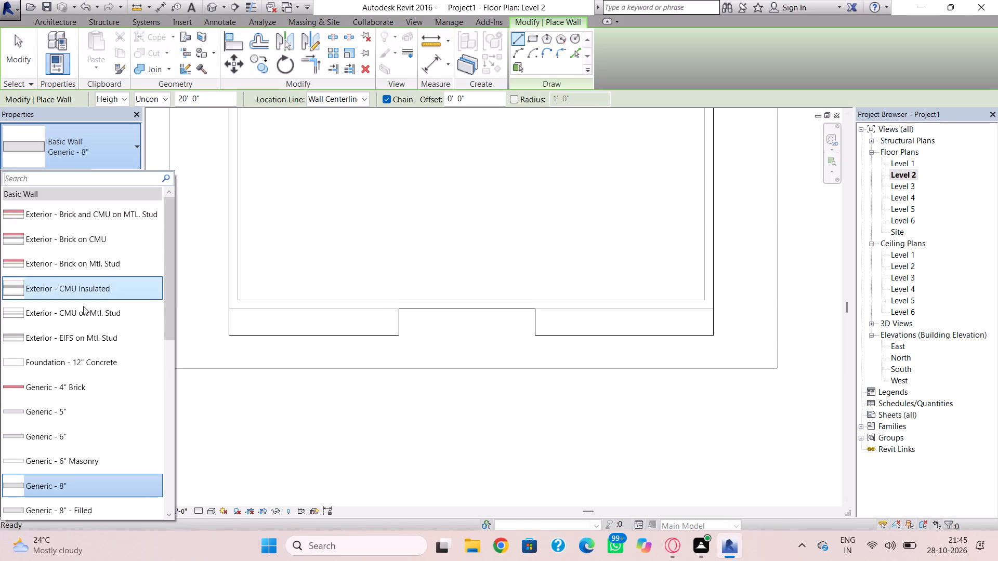
left_click(78, 409)
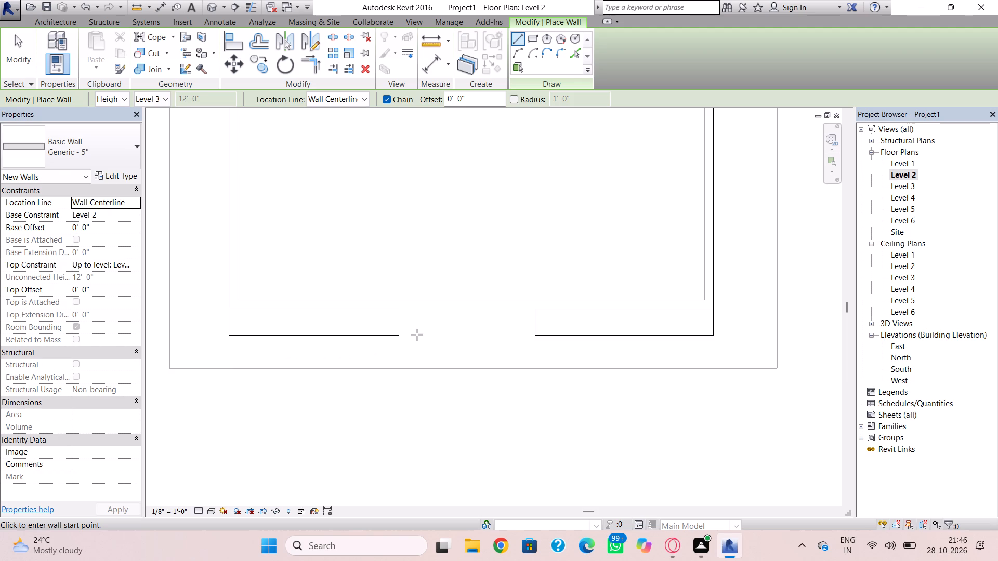
scroll(435, 322, "up", 4)
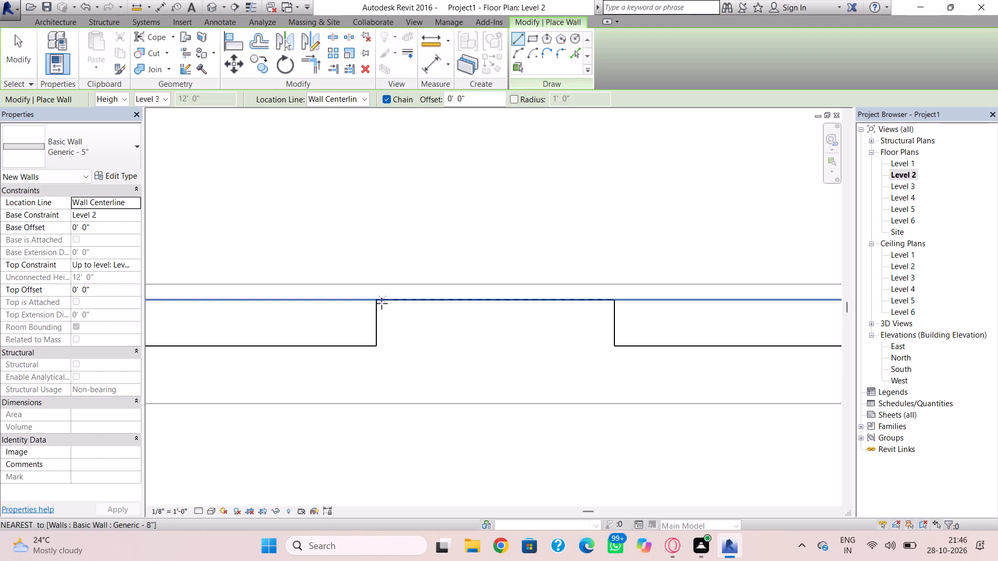
left_click(380, 303)
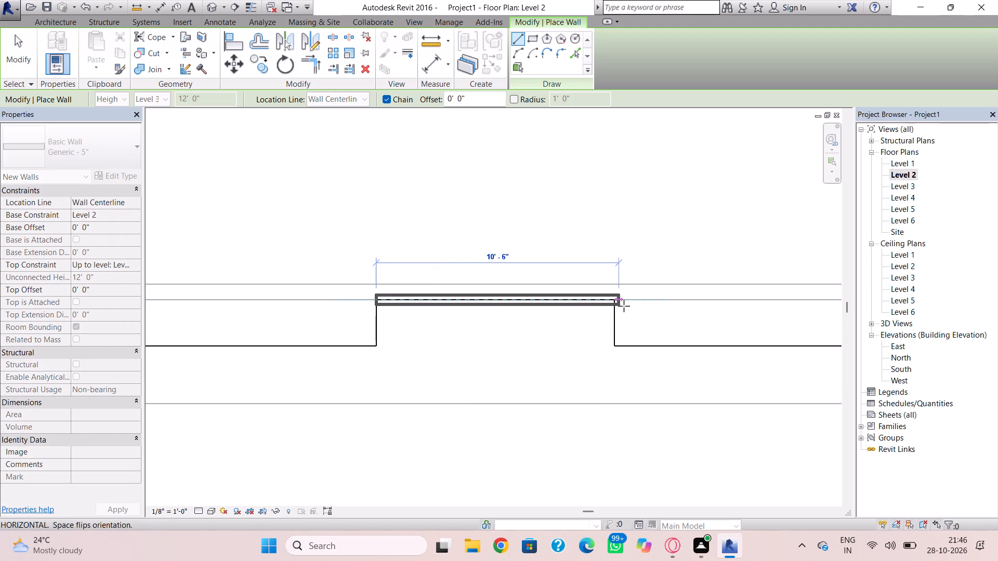
key("Escape")
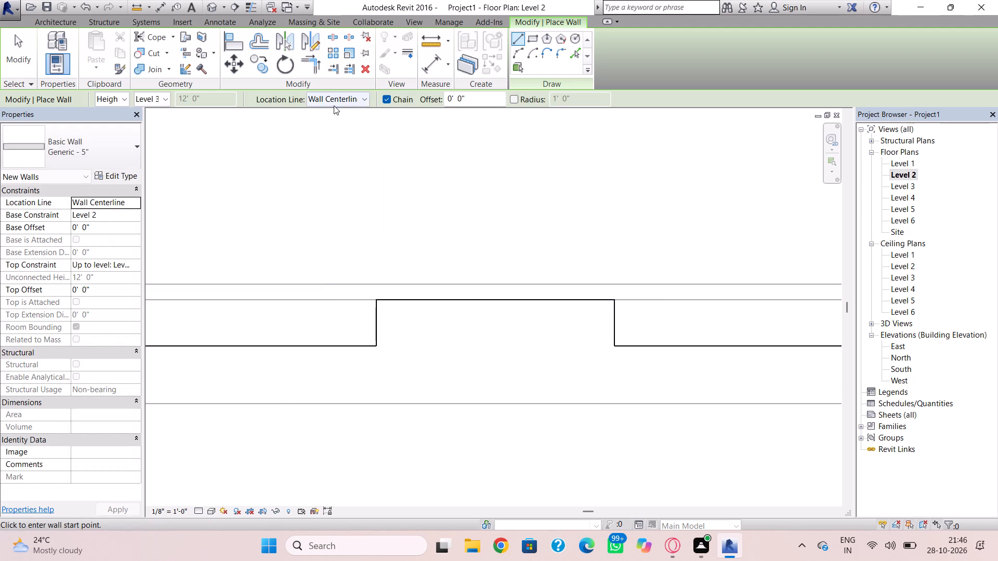
left_click(334, 104)
left_click(371, 133)
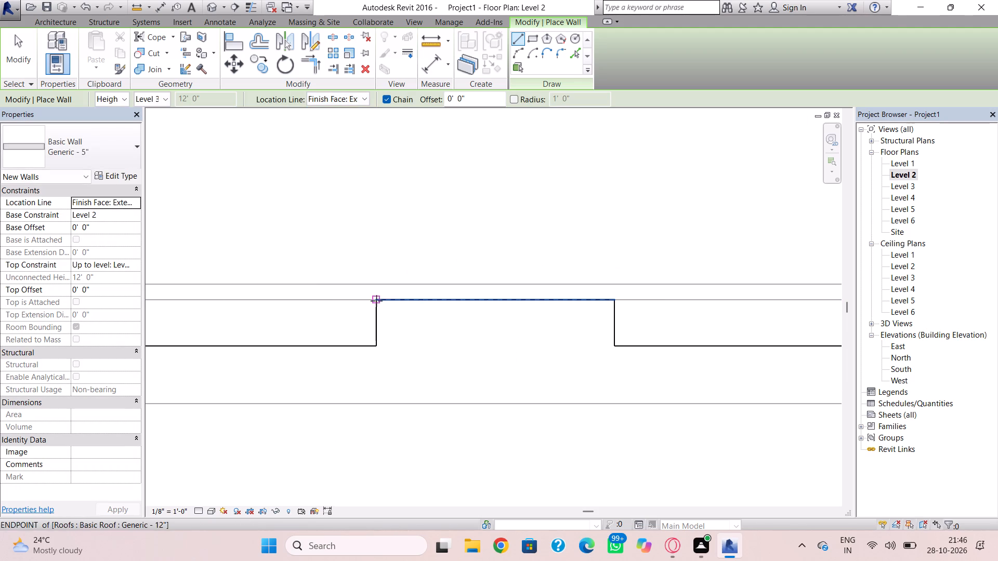
left_click(376, 302)
left_click(616, 301)
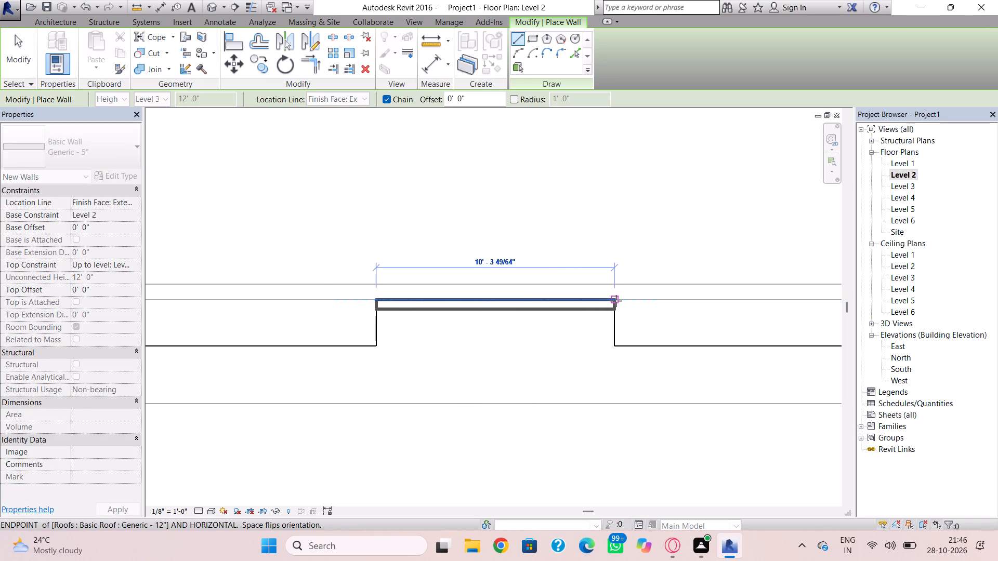
key("Escape")
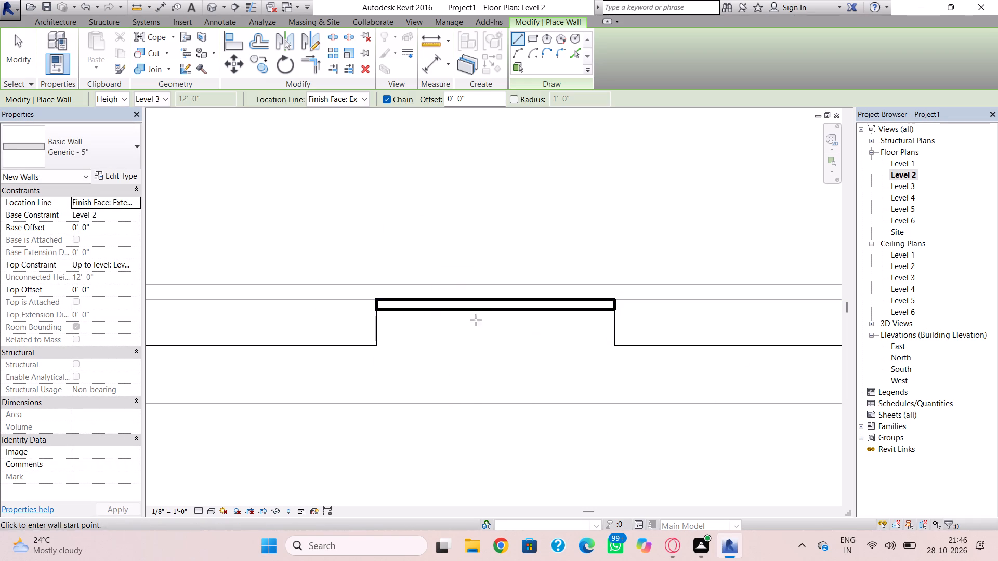
key("Escape")
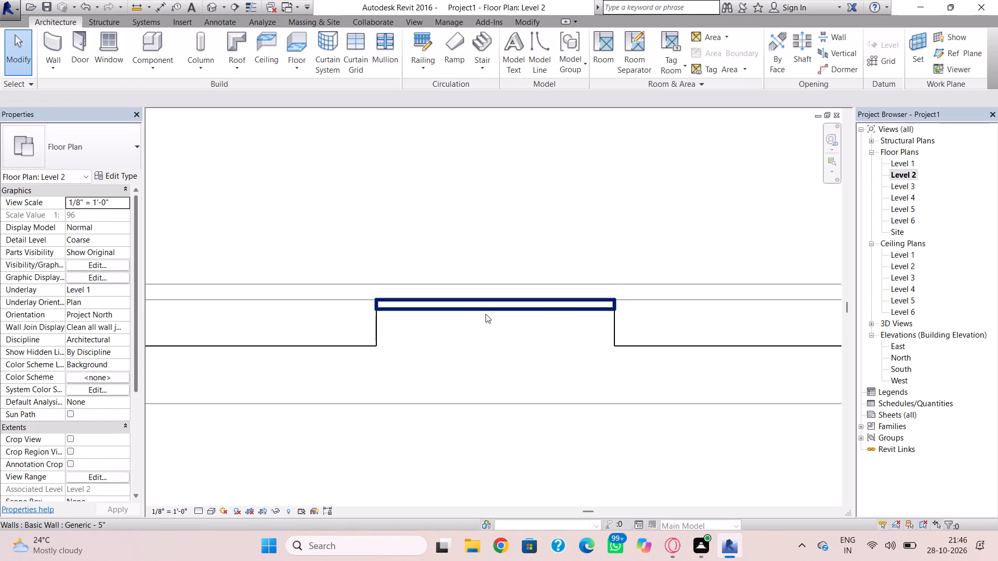
Nudge the new notch wall south until its centreline is about 1'-6 1/2" from the south exterior wall's centreline.
left_click(489, 312)
key("Down")
key("Down")
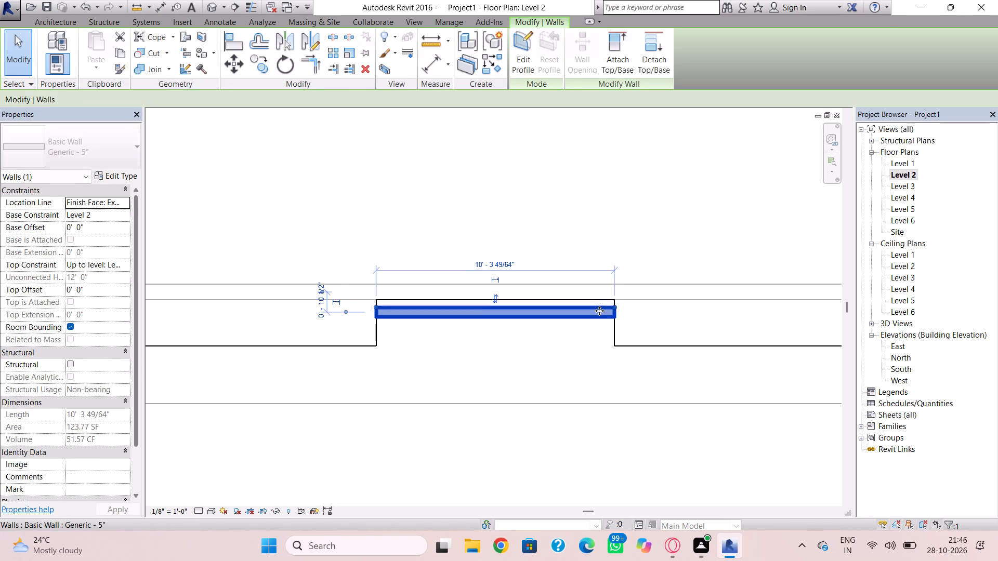
key("Down")
key("Down")
key("Down")
key("Down")
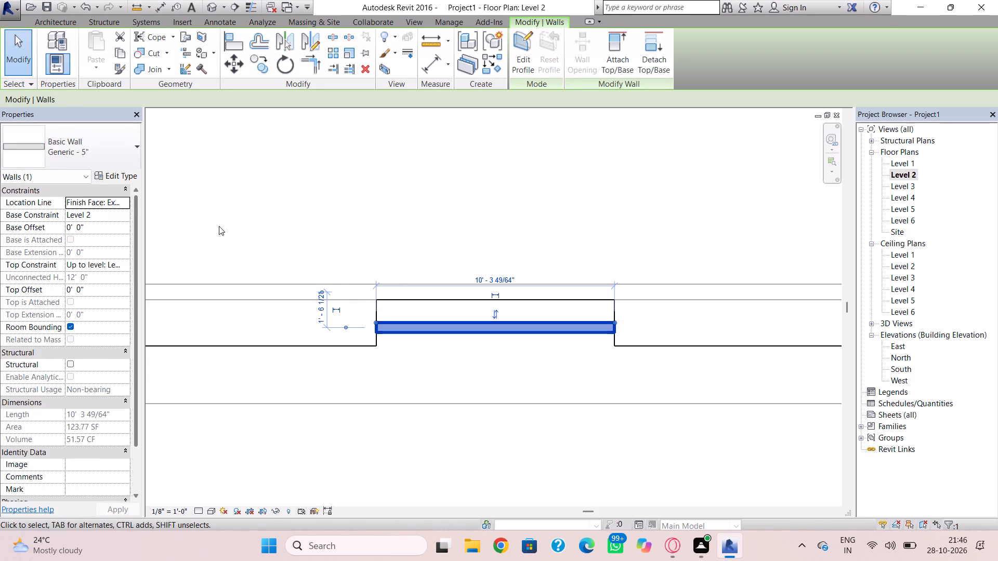
In the default 3D view, stretch the notch wall's top upward to a height of about 33'-2".
left_click(205, 4)
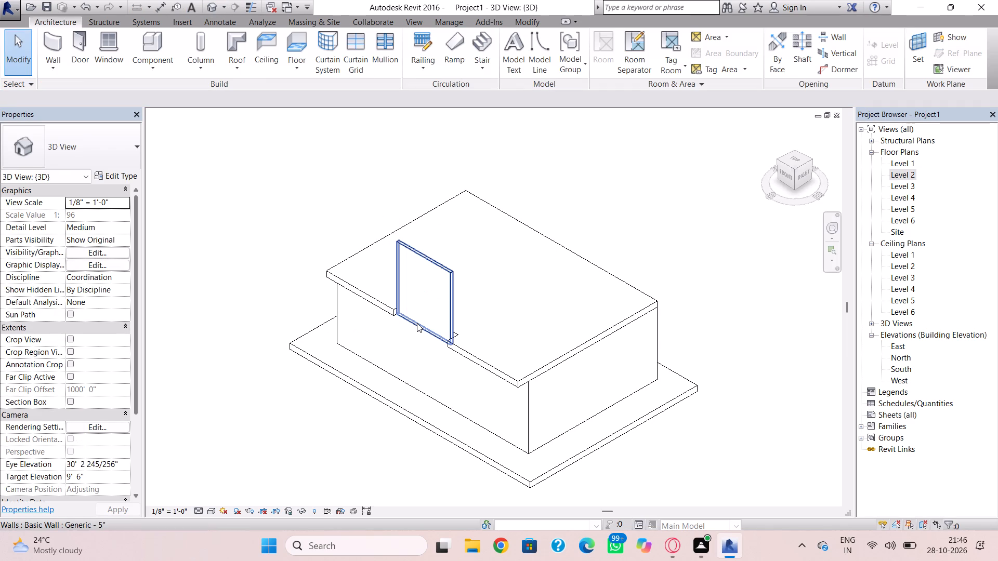
left_click(431, 258)
left_click(418, 248)
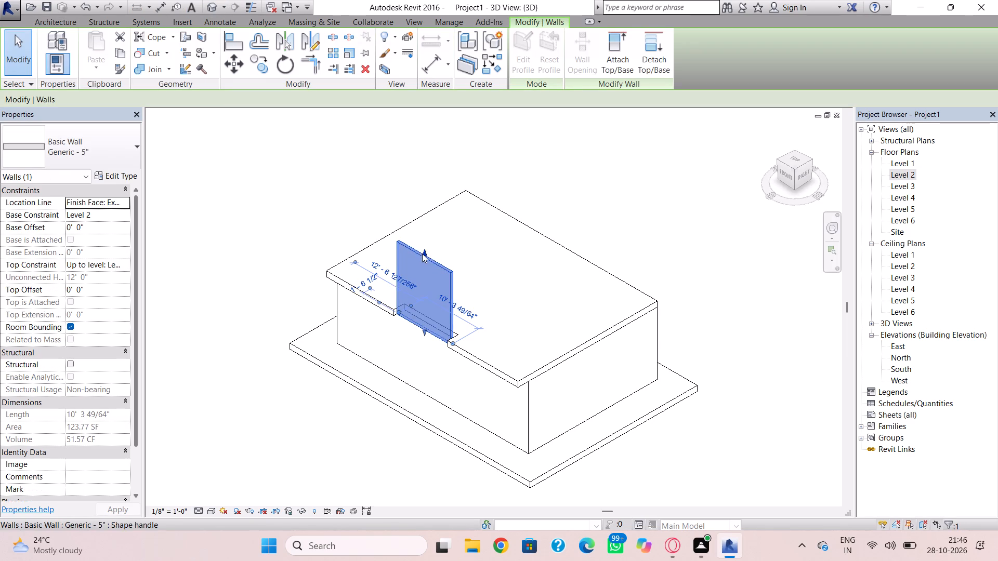
left_click_drag(423, 254, 415, 129)
scroll(431, 201, "down", 3)
middle_click(435, 212)
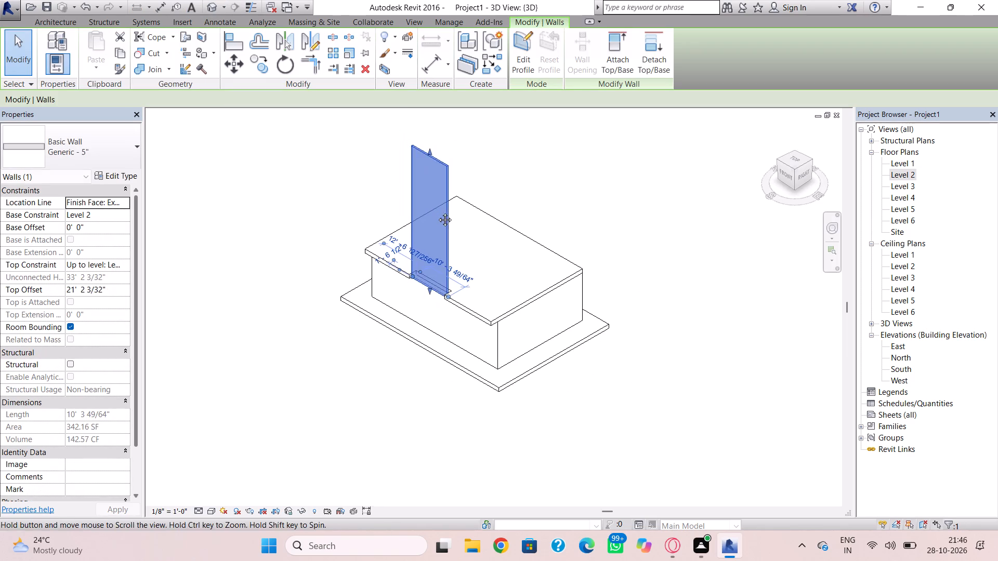
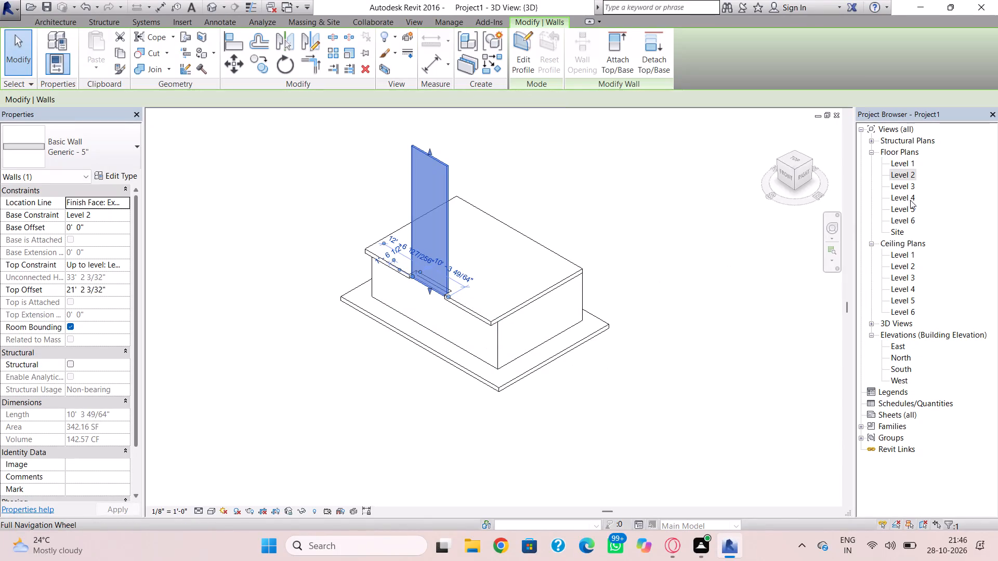
On the Level 2 plan, draw a Generic - 5" wall about 12'-2 1/2" long eastward from the west wall's inner face to align with the notch's west end.
double_click(905, 176)
scroll(553, 278, "down", 6)
middle_click_drag(526, 294, 507, 330)
scroll(507, 330, "down", 3)
middle_click(513, 315)
scroll(513, 315, "up", 2)
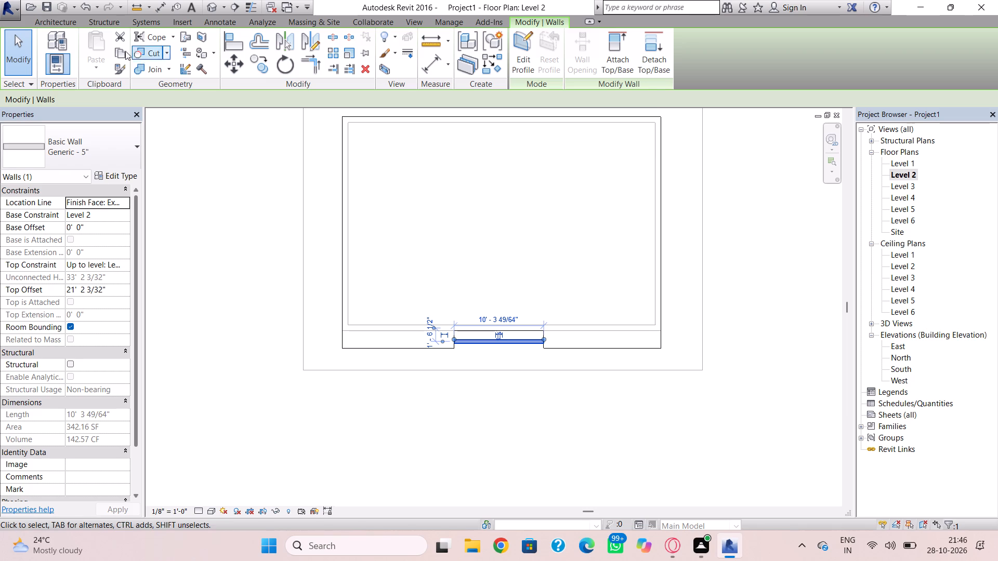
left_click(56, 25)
left_click(62, 39)
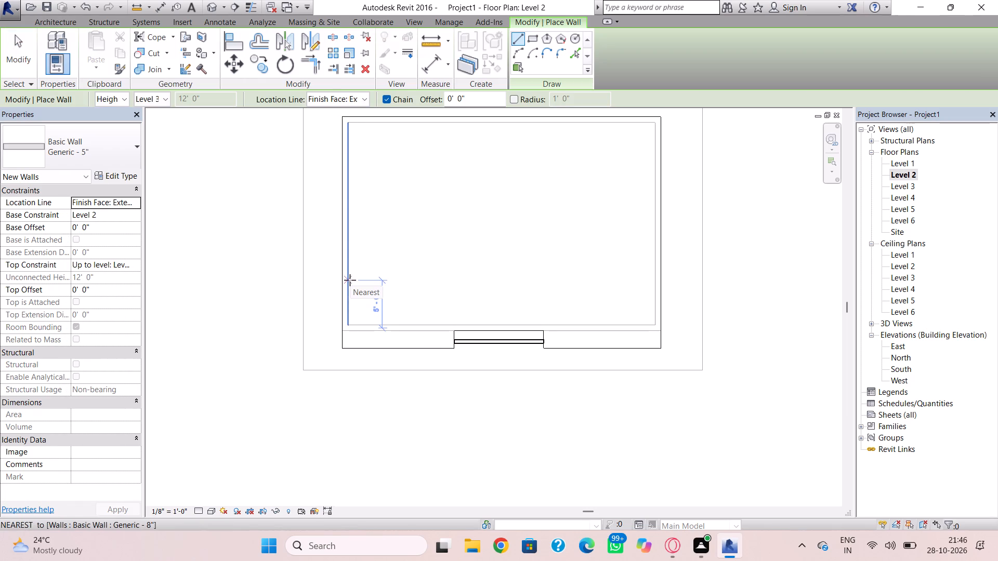
left_click(350, 282)
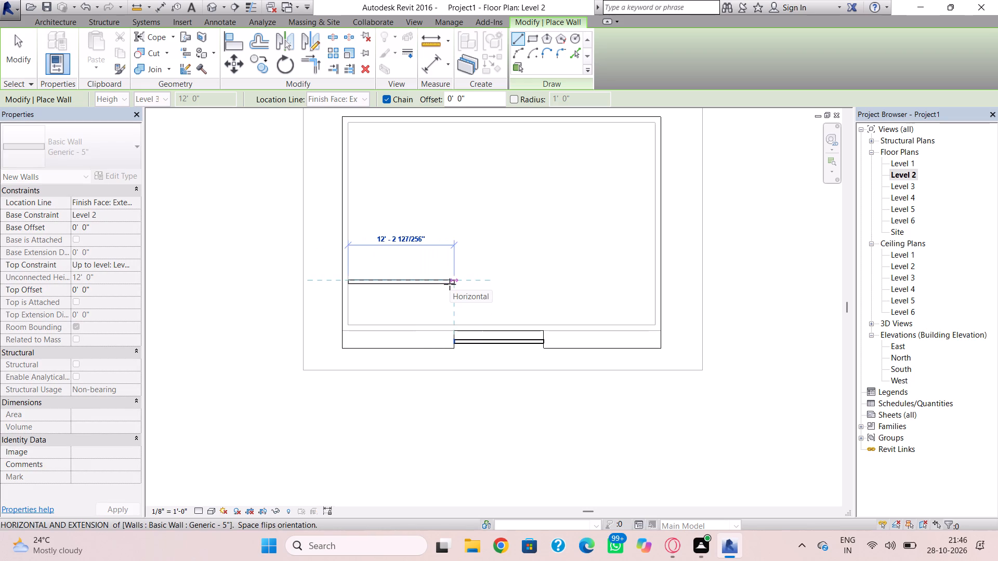
left_click(450, 284)
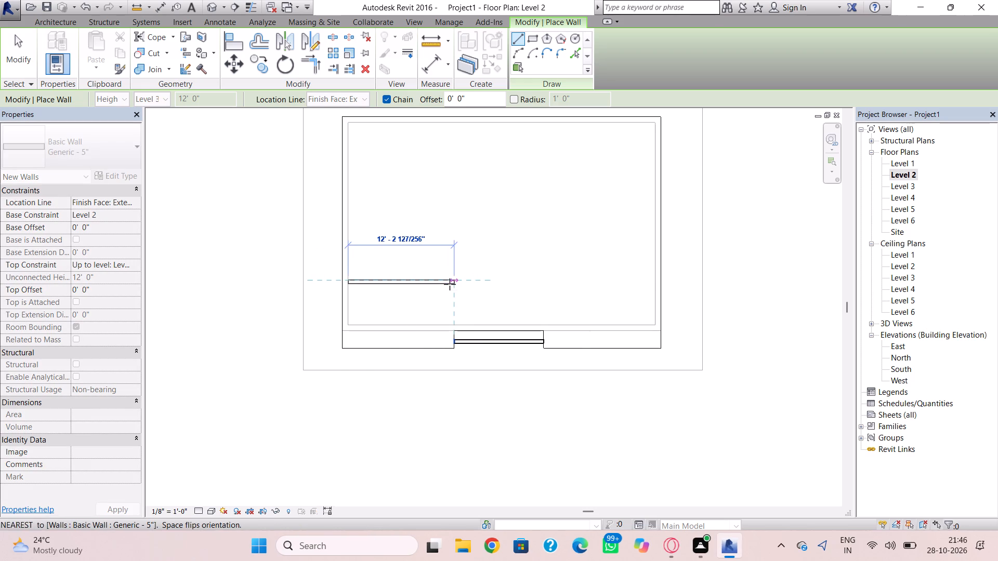
key("Escape")
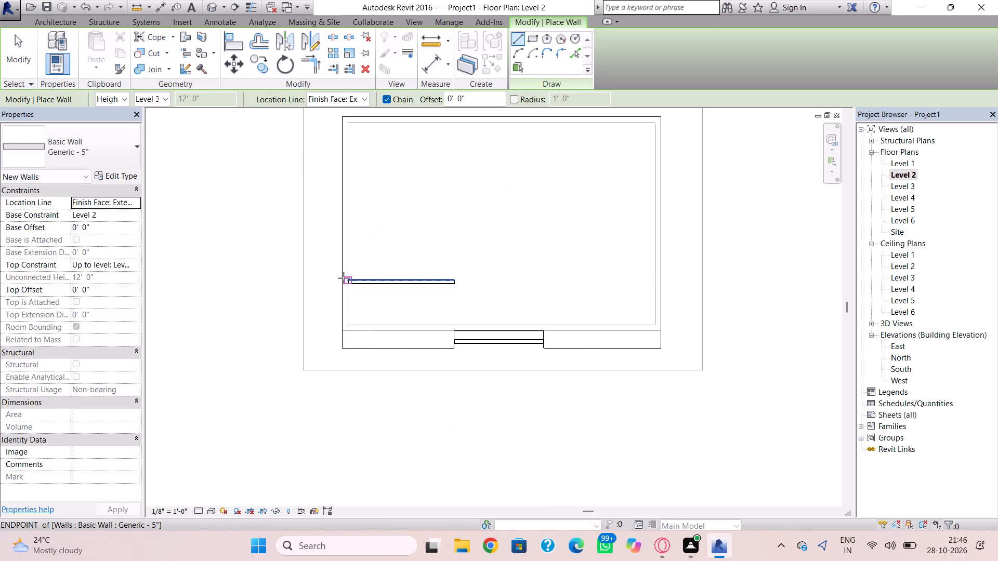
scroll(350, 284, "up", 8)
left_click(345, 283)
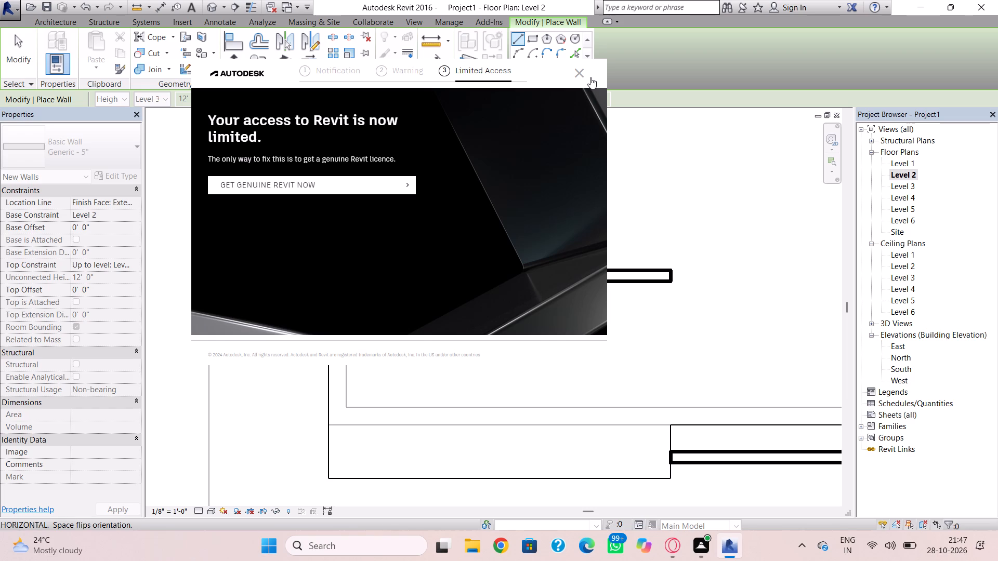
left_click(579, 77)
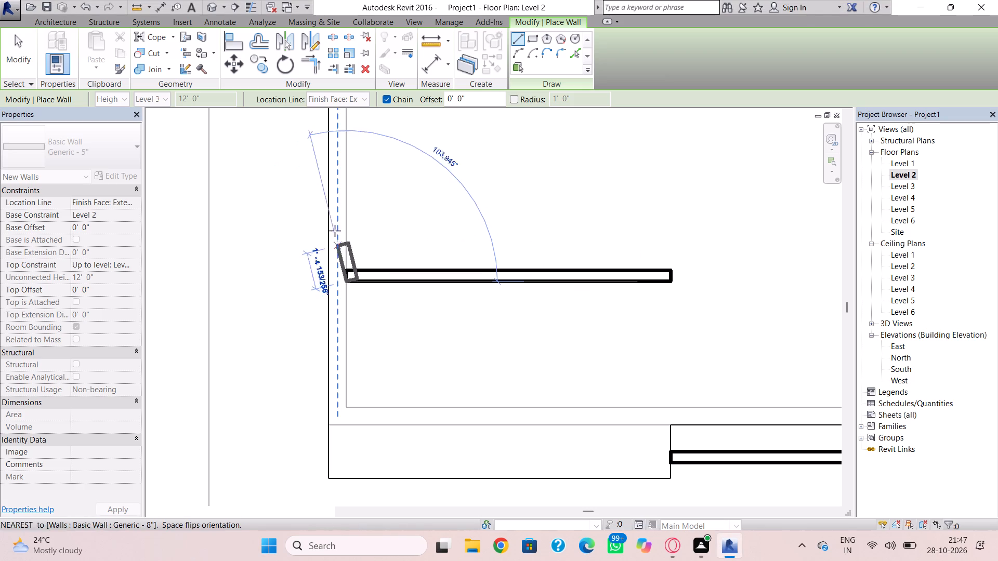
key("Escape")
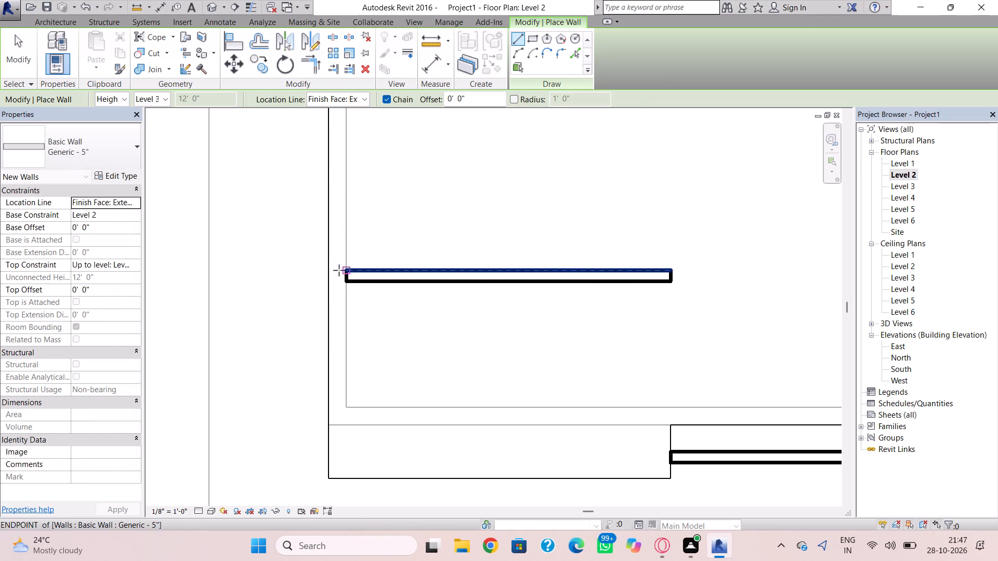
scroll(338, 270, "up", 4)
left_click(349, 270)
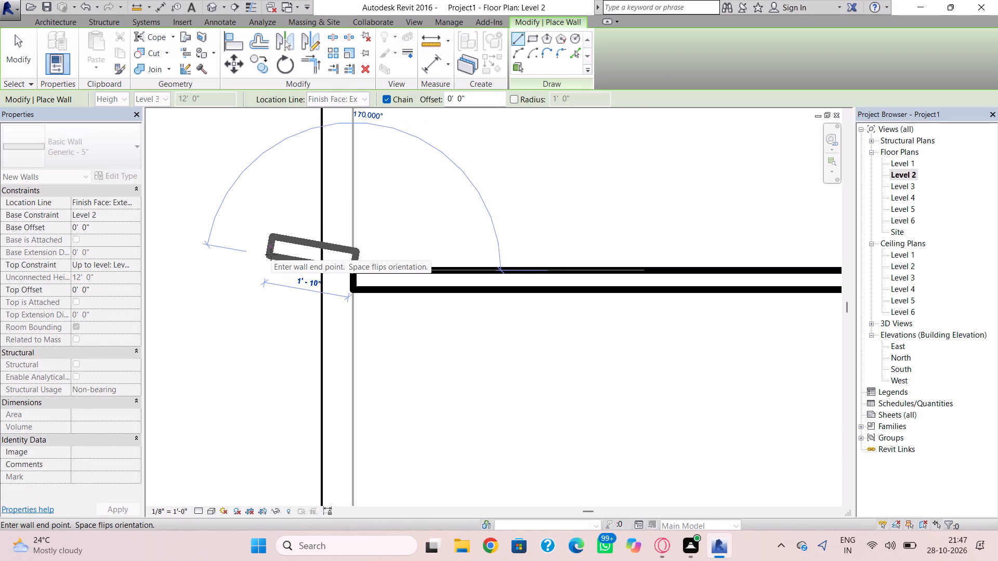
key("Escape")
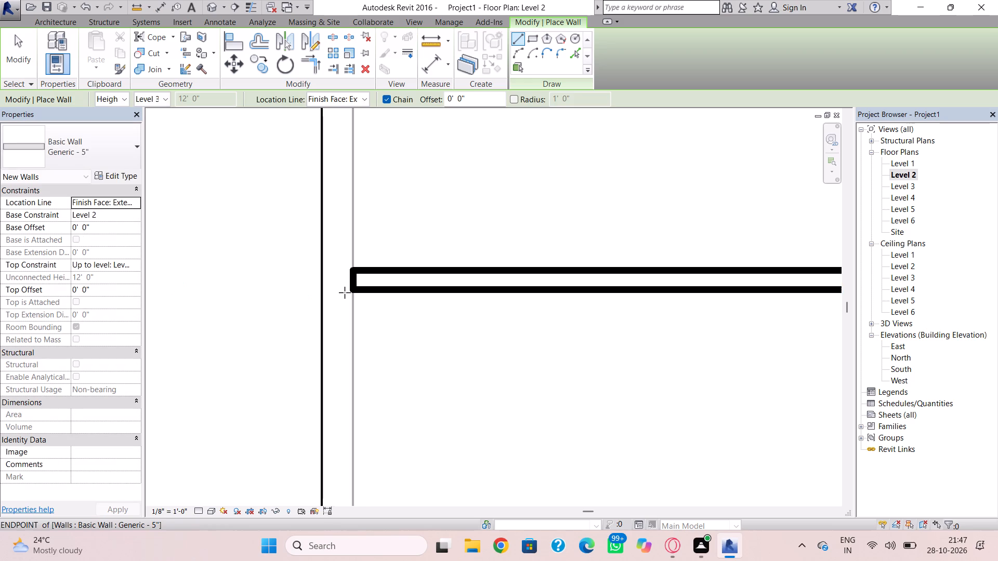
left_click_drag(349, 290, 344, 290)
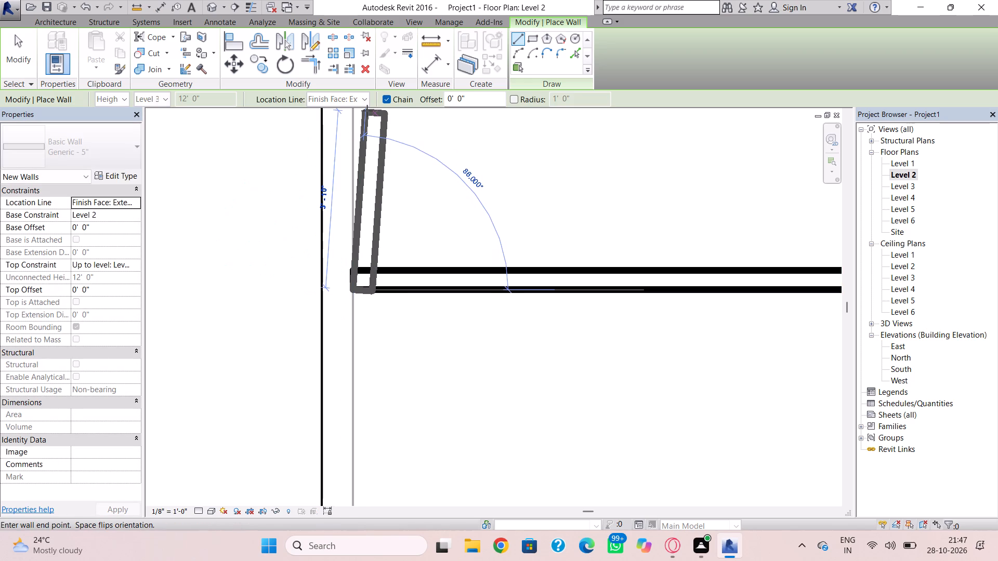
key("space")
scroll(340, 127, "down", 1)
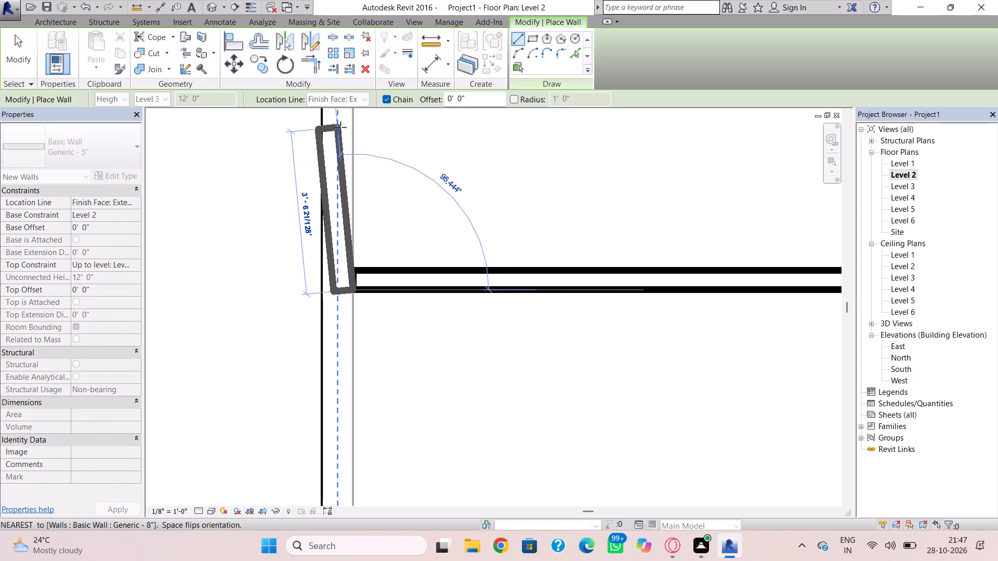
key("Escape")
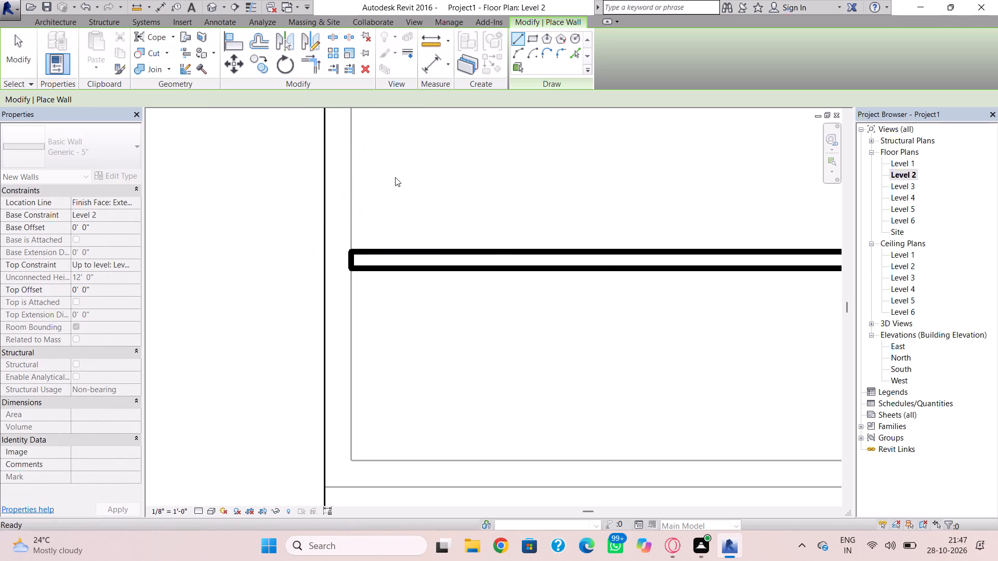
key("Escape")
Change the new 12'-2 1/2" wall's type to Generic - 8".
left_click(412, 250)
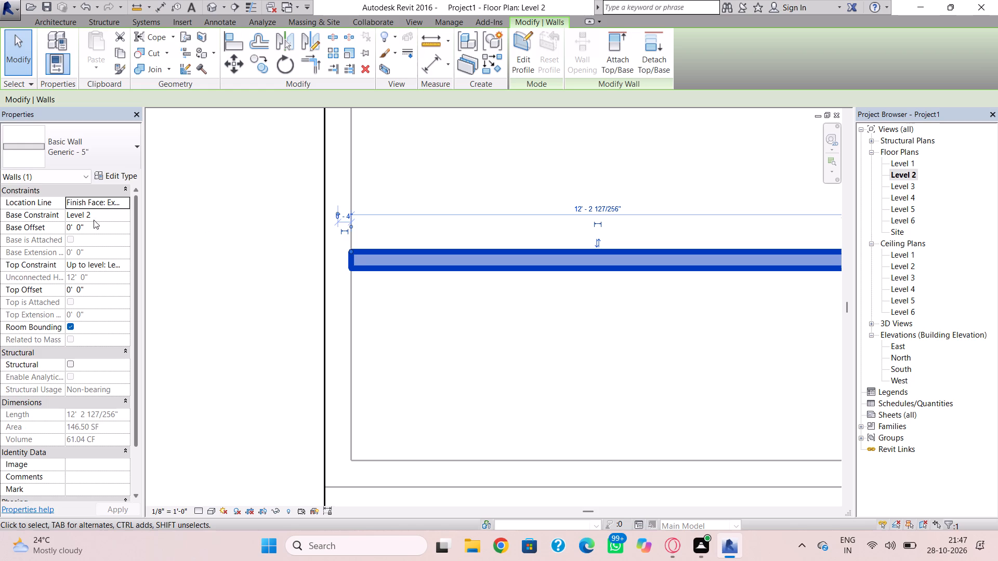
left_click(84, 162)
scroll(75, 468, "down", 1)
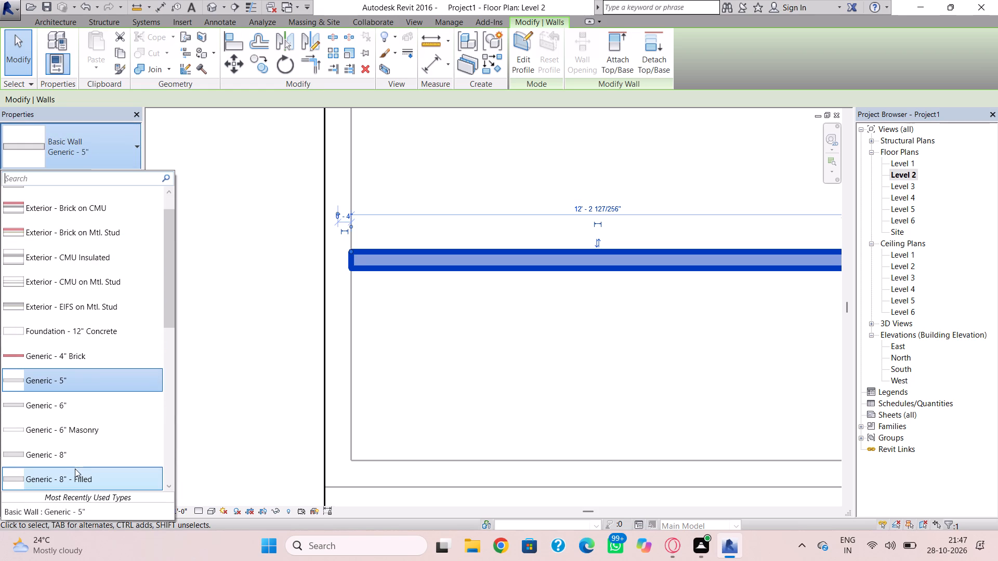
left_click(93, 460)
key("Escape")
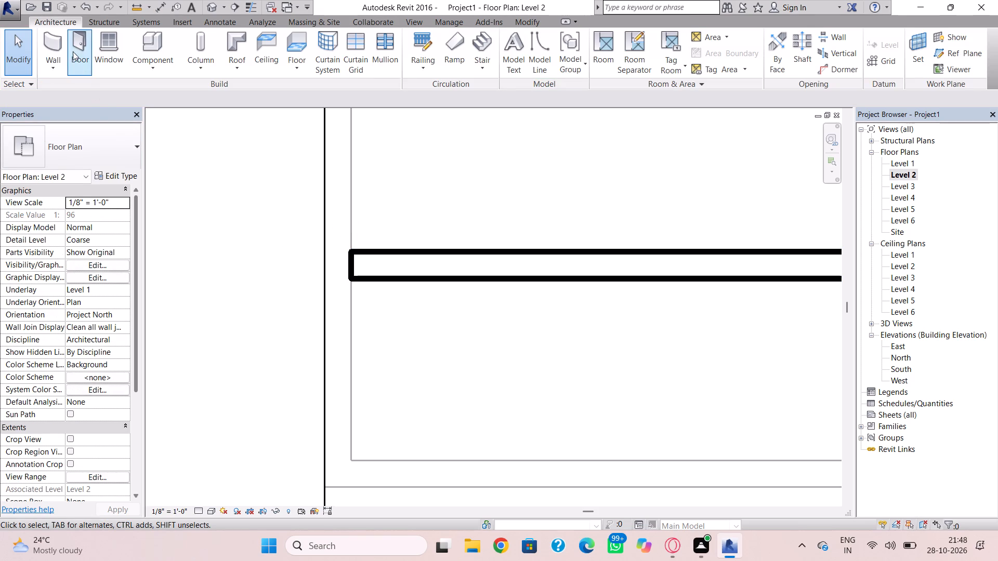
Draw a Generic - 8" wall, located by Finish Face: Exterior, from the short wall's southwest corner north to the roof's north edge, over the west wall.
left_click(55, 43)
left_click(73, 146)
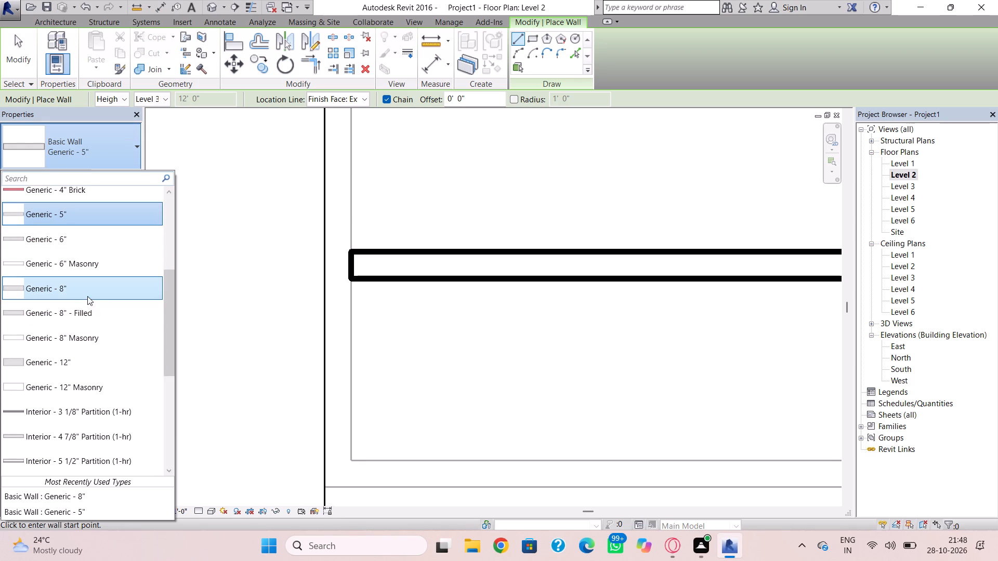
left_click(87, 296)
left_click(350, 277)
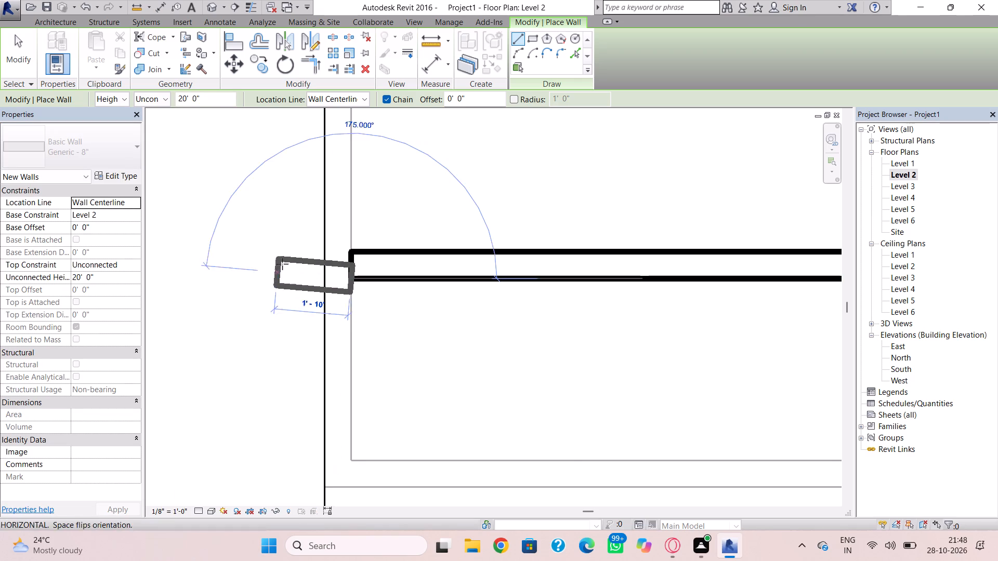
key("space")
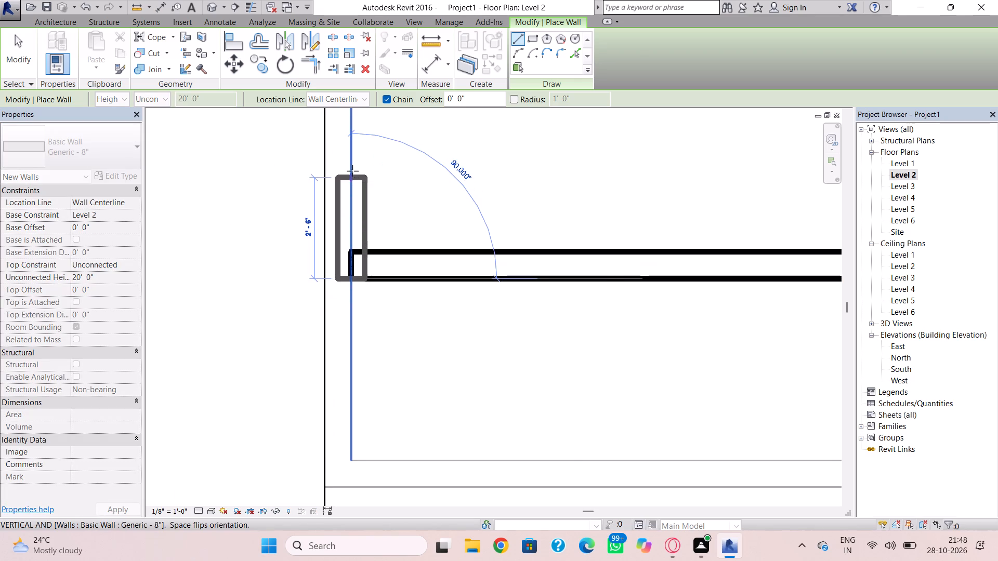
key("Escape")
left_click(344, 97)
left_click(358, 135)
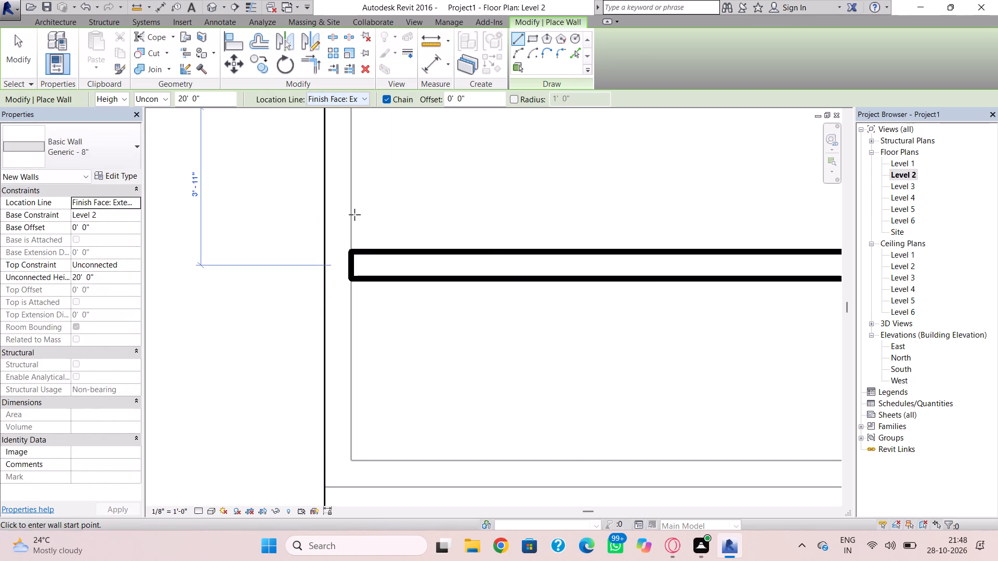
left_click(346, 276)
key("space")
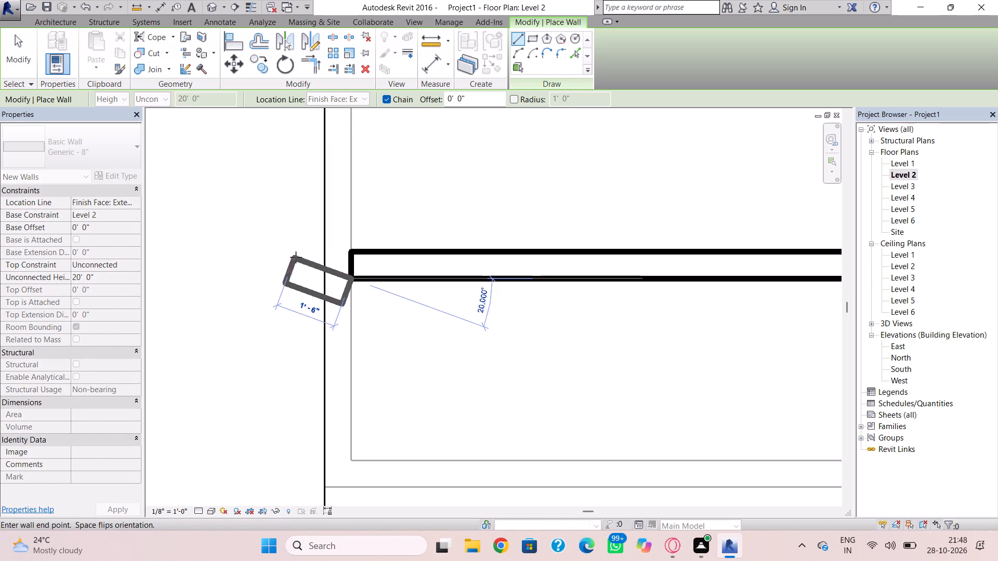
scroll(362, 155, "down", 1)
middle_click_drag(362, 176, 315, 399)
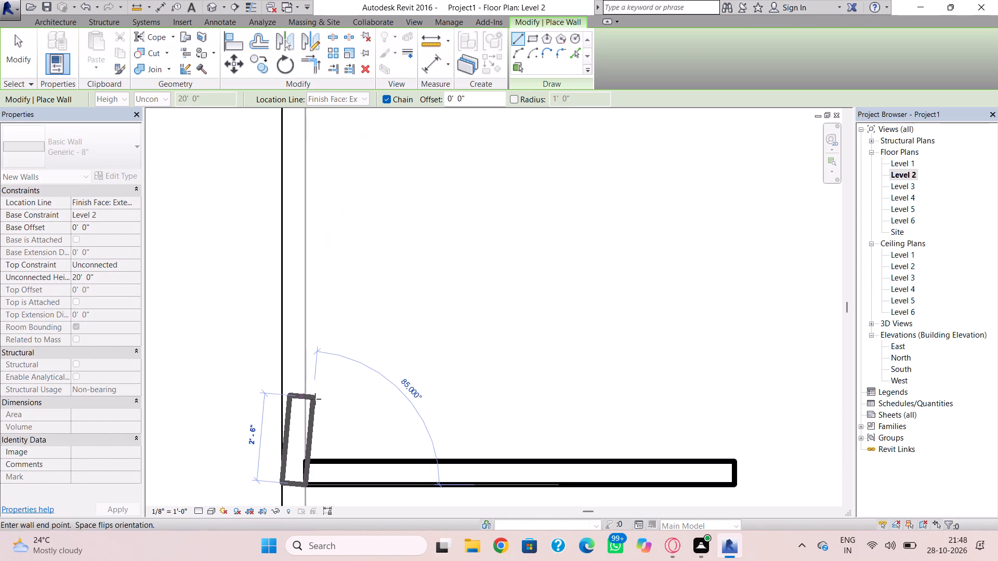
scroll(298, 266, "down", 4)
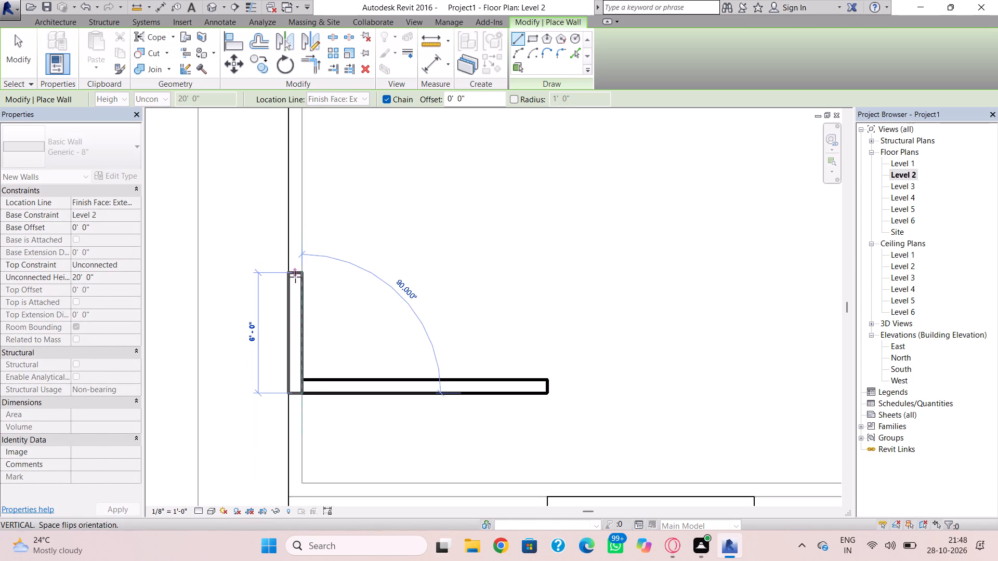
scroll(295, 277, "down", 4)
middle_click_drag(294, 285, 275, 402)
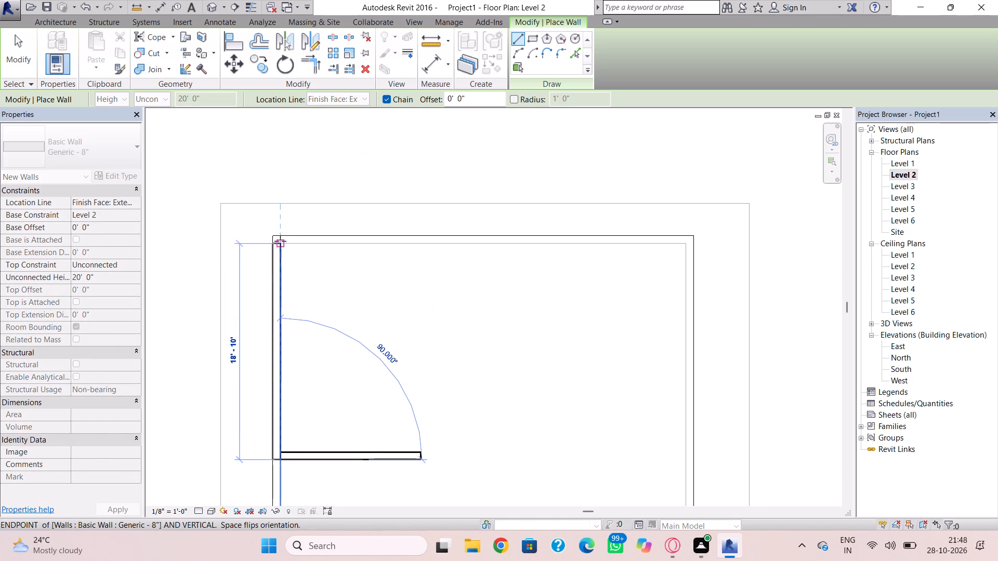
scroll(279, 237, "up", 7)
left_click(279, 237)
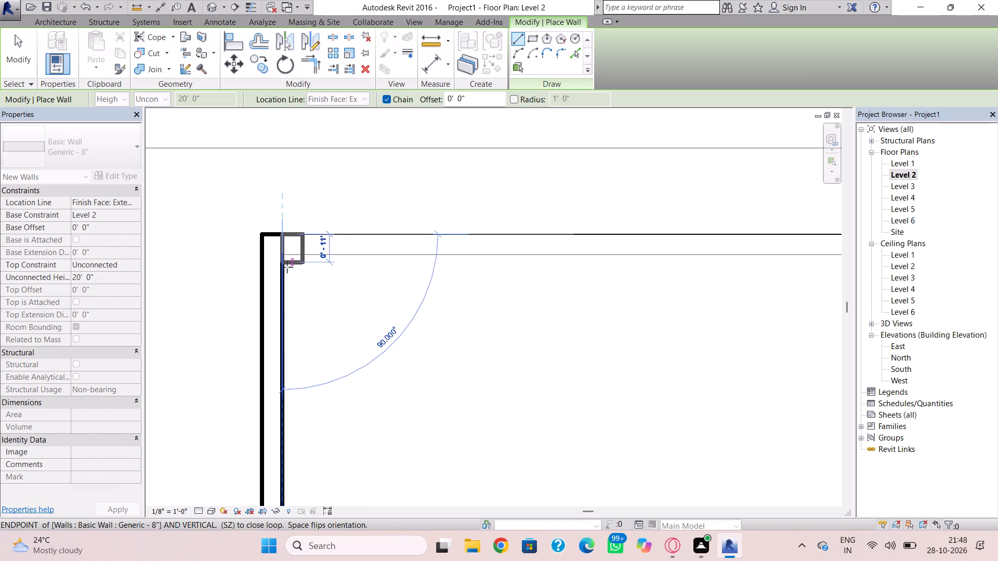
Draw the Generic - 8" north wall about 36'-4" long along the roof's north edge to its northeast corner, thickness facing inward.
key("space")
scroll(656, 227, "down", 4)
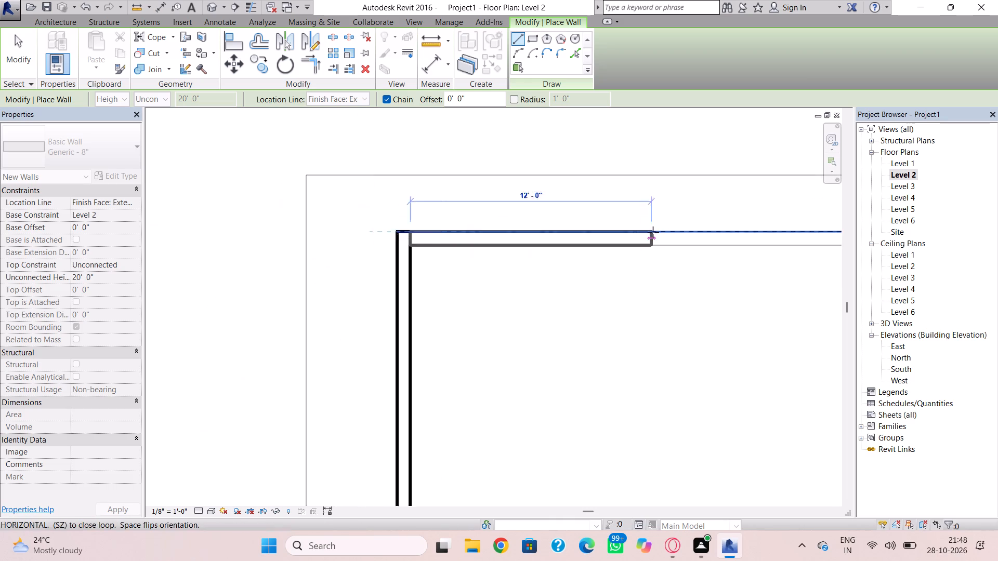
scroll(648, 236, "down", 3)
middle_click_drag(638, 236, 356, 248)
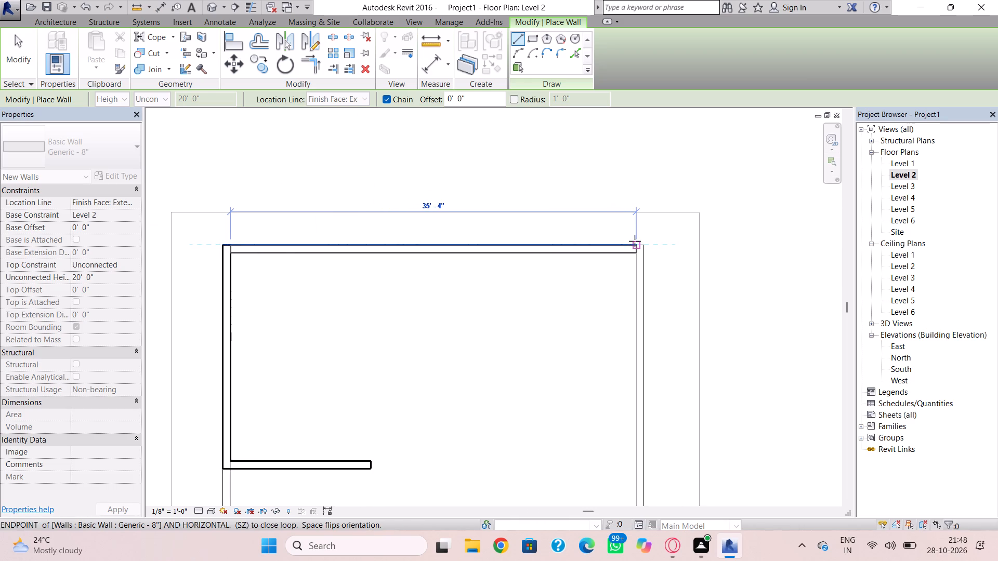
left_click(642, 246)
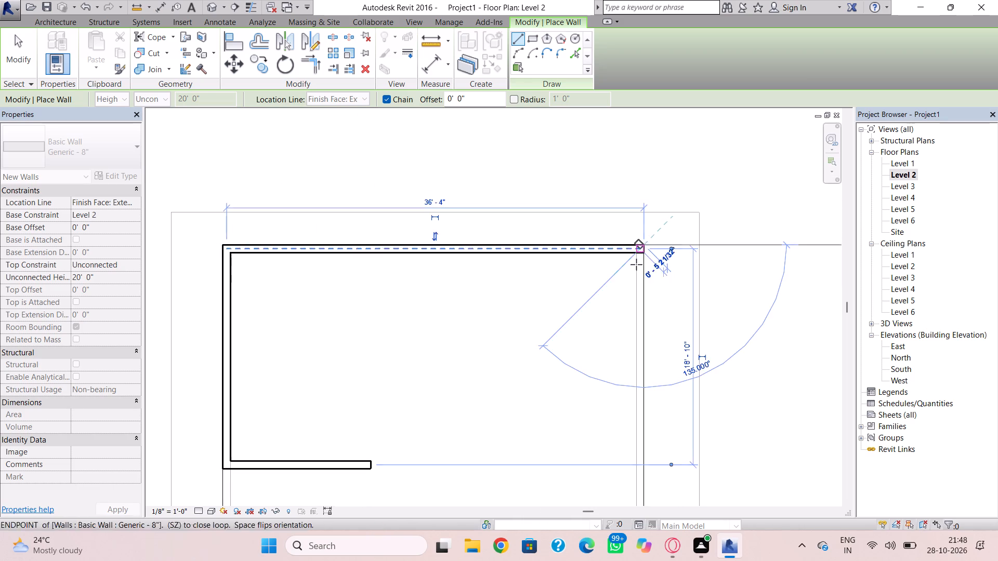
key("Escape")
Draw the Generic - 8" east wall about 18'-2" southward along the roof's east edge, ending level with the short south wall's north face.
scroll(644, 264, "up", 3)
left_click(647, 248)
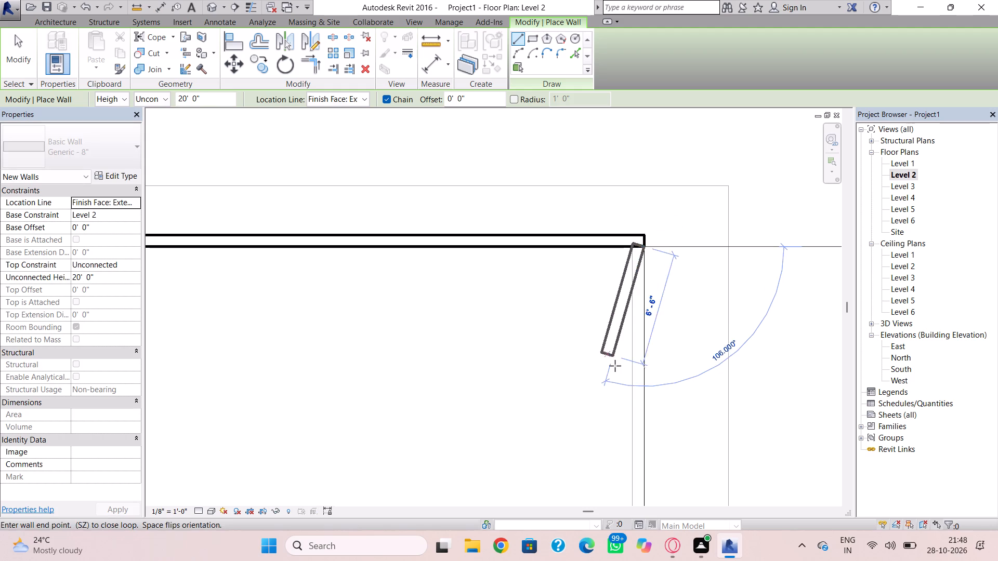
scroll(645, 395, "down", 4)
middle_click_drag(645, 395, 620, 248)
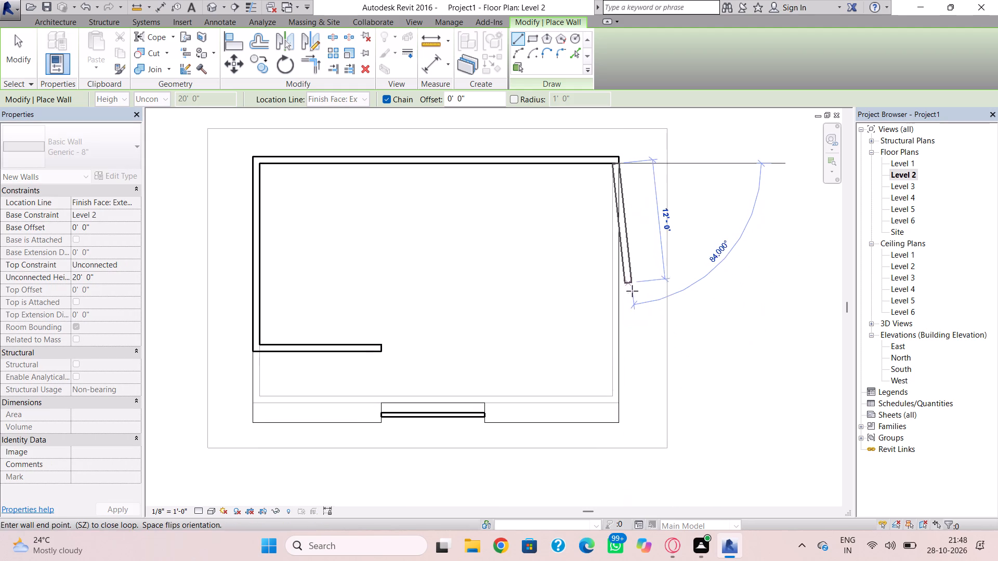
left_click(624, 343)
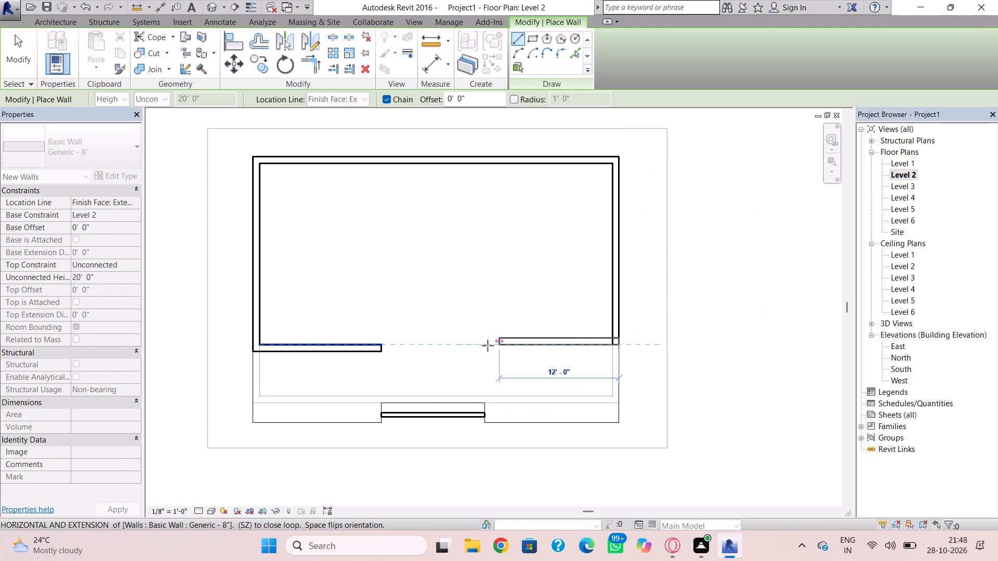
key("Escape")
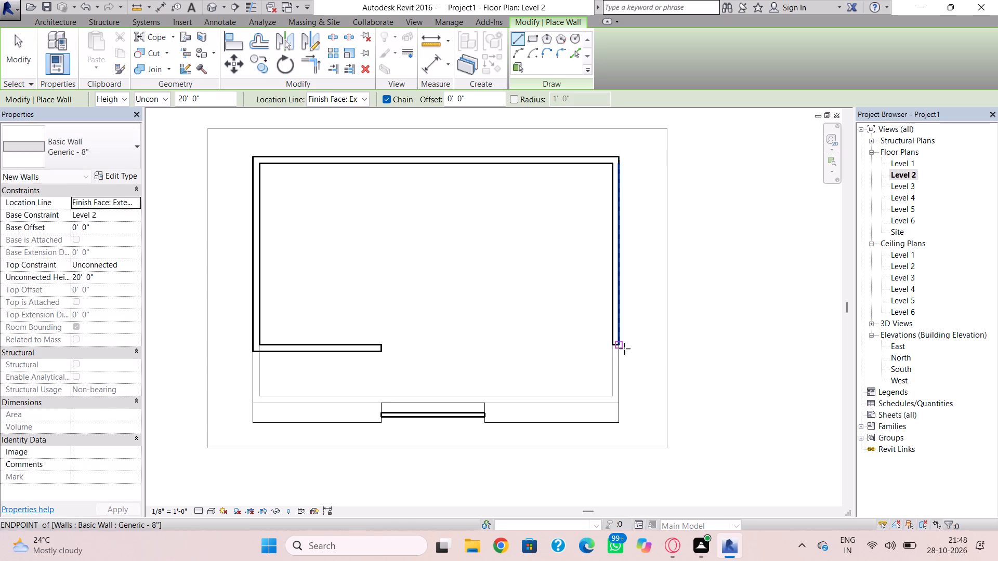
Draw a Generic - 8" south wall about 13'-6" westward from the east wall's south end, stopping in line with the feature wall's east end.
left_click(621, 346)
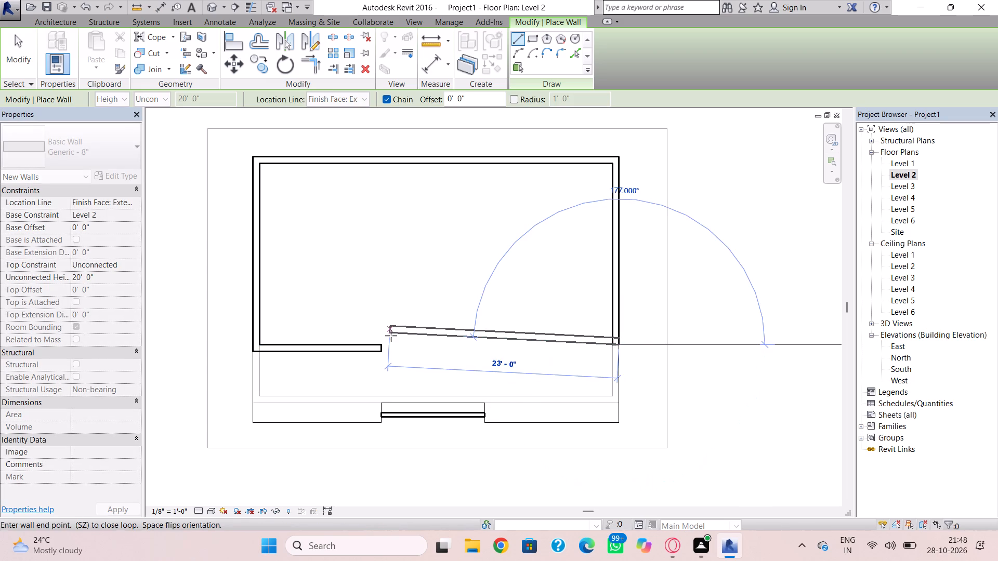
key("space")
scroll(389, 345, "up", 2)
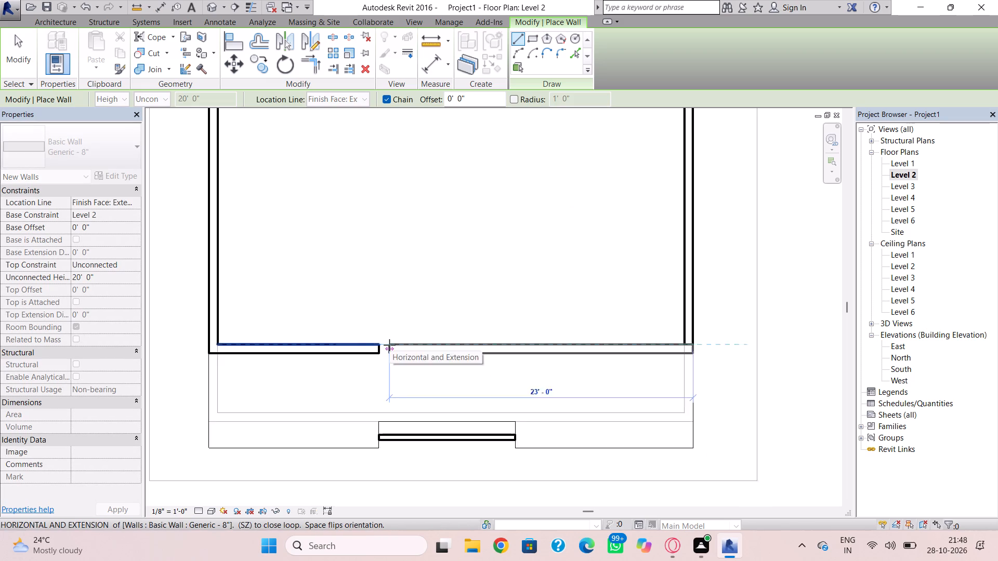
scroll(389, 345, "up", 2)
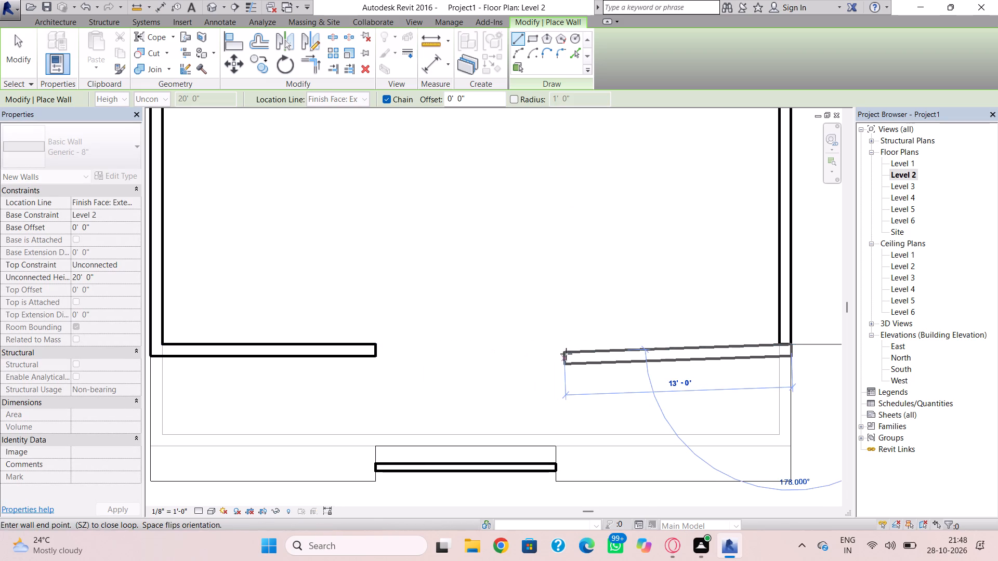
left_click(561, 348)
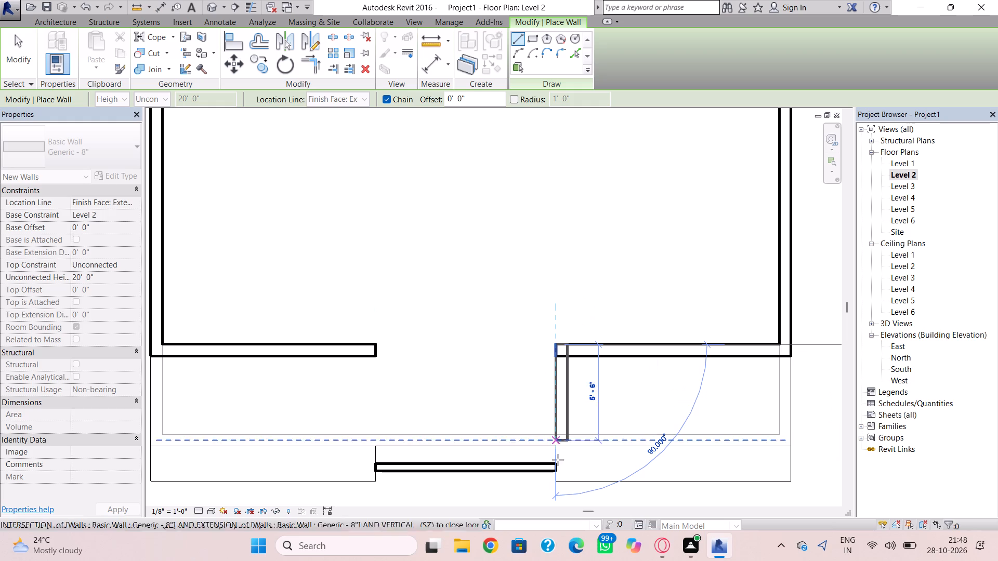
Continue with a Generic - 8" return wall about 6'-8 1/2" south to the feature wall's east end, with its thickness facing inward.
key("space")
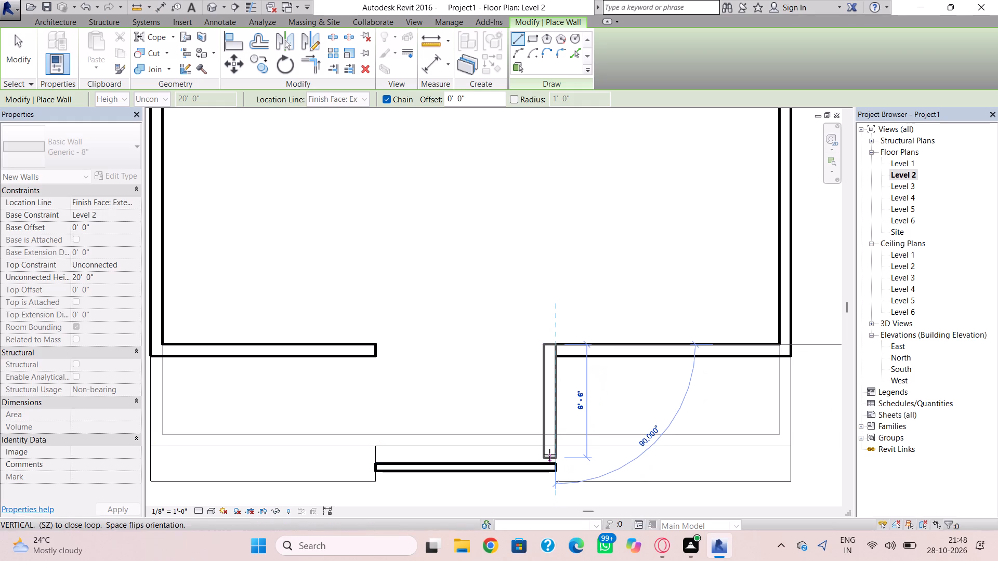
left_click(551, 460)
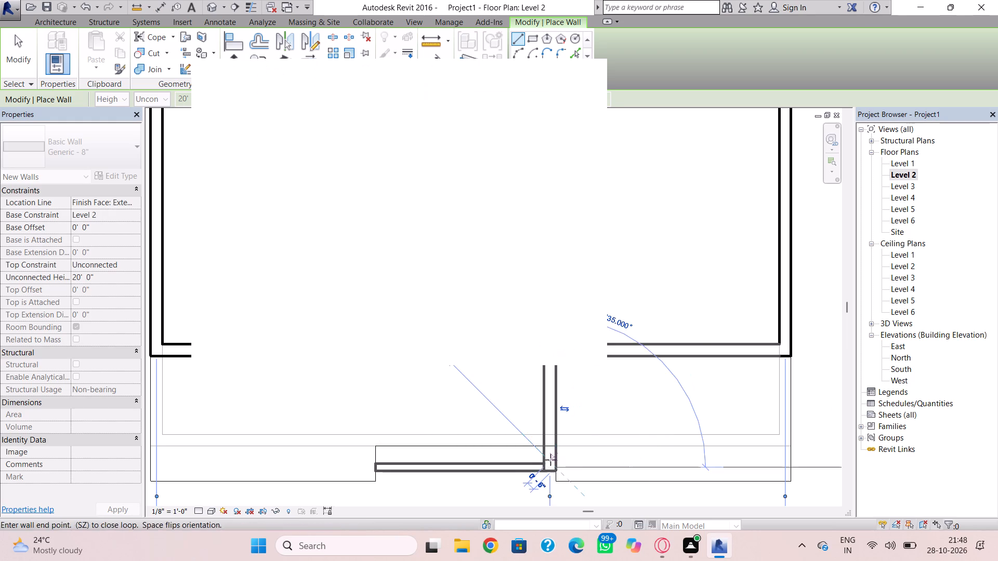
key("Escape")
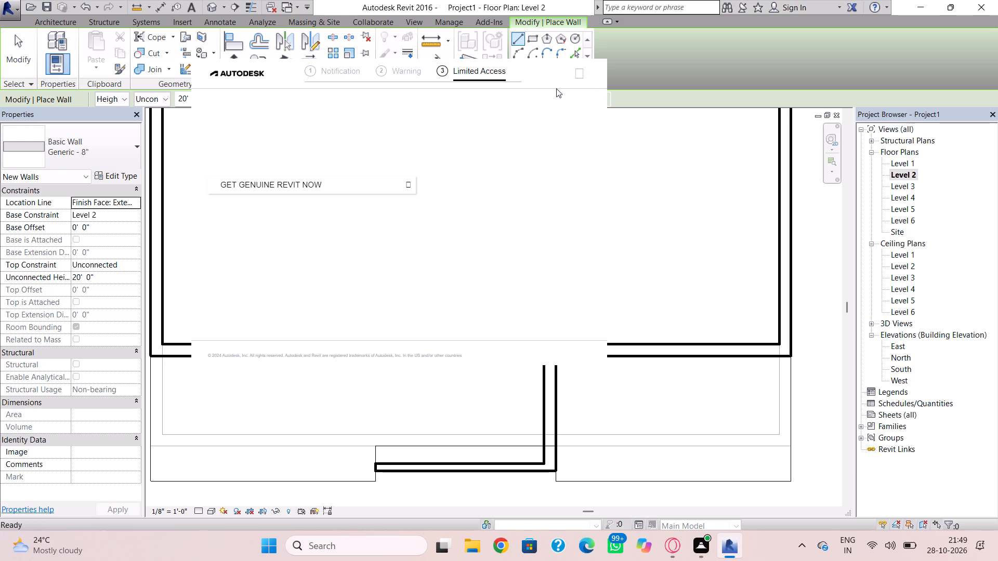
left_click(580, 74)
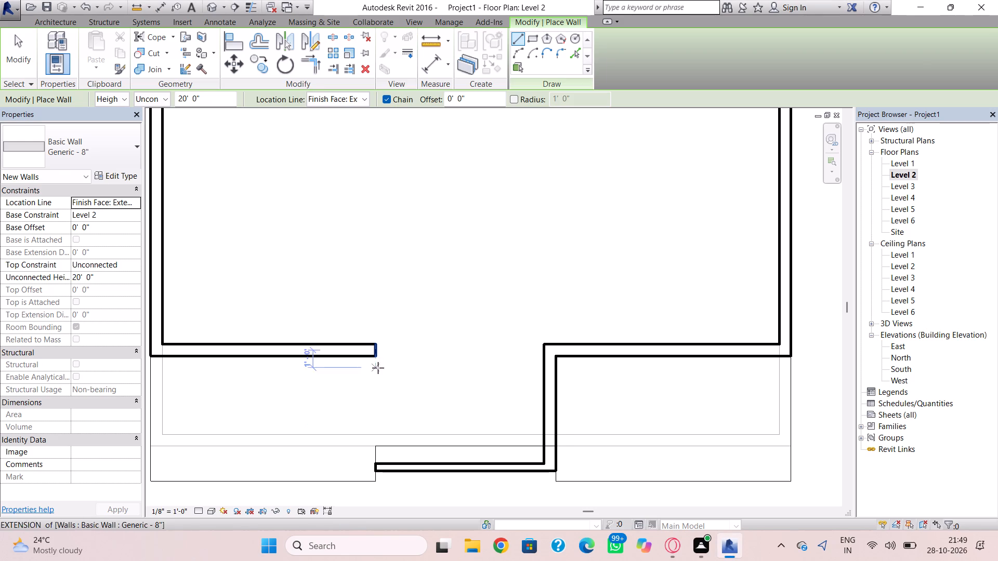
Draw the matching Generic - 8" return wall from the short south wall's east end to the feature wall's west end, thickness facing inward.
left_click(377, 356)
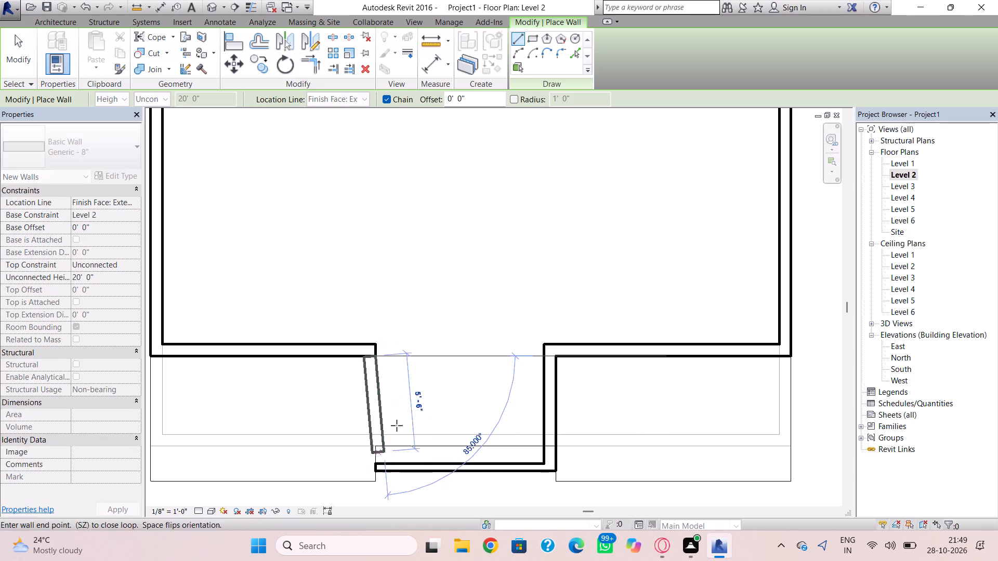
key("Escape")
left_click(380, 346)
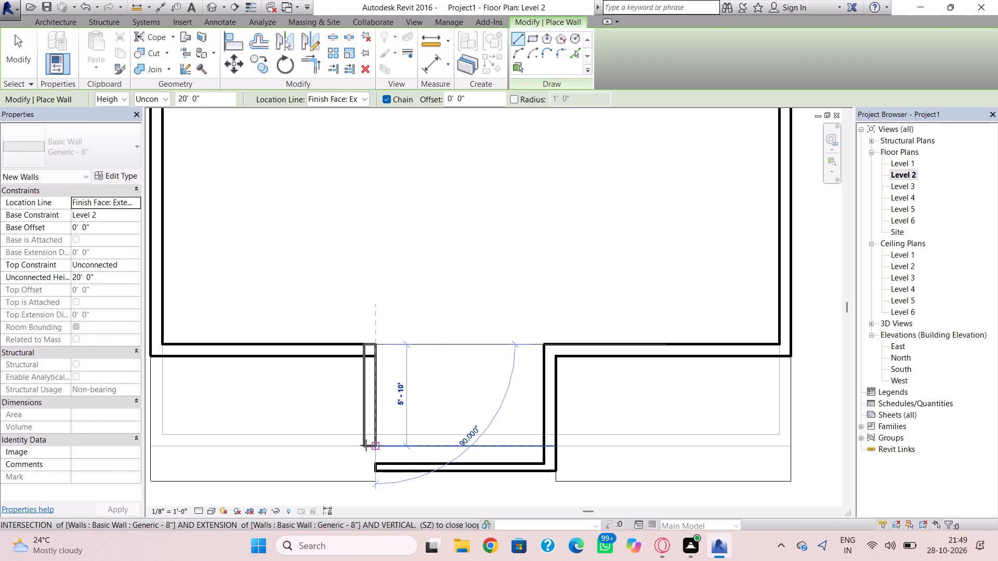
key("space")
left_click(374, 462)
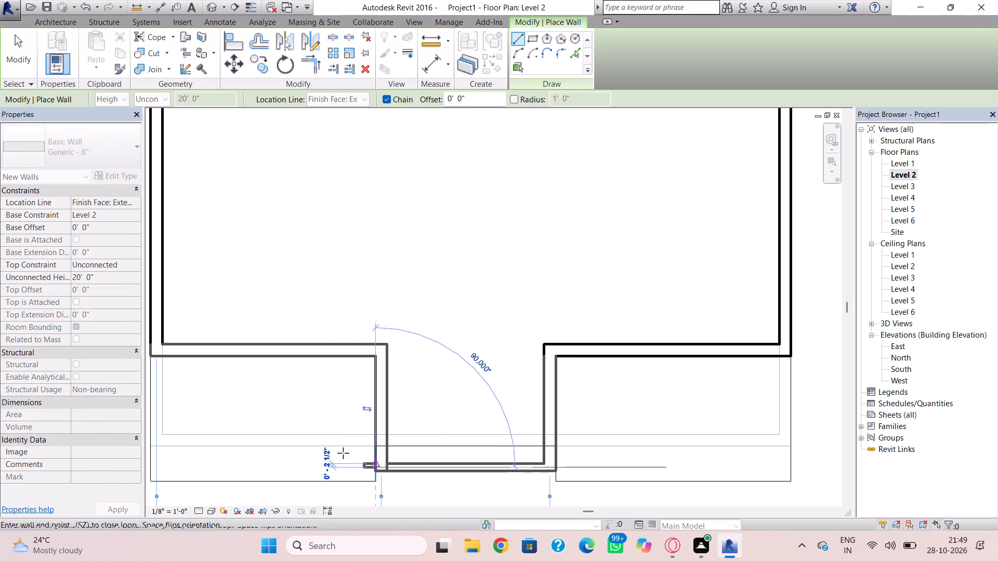
key("Escape")
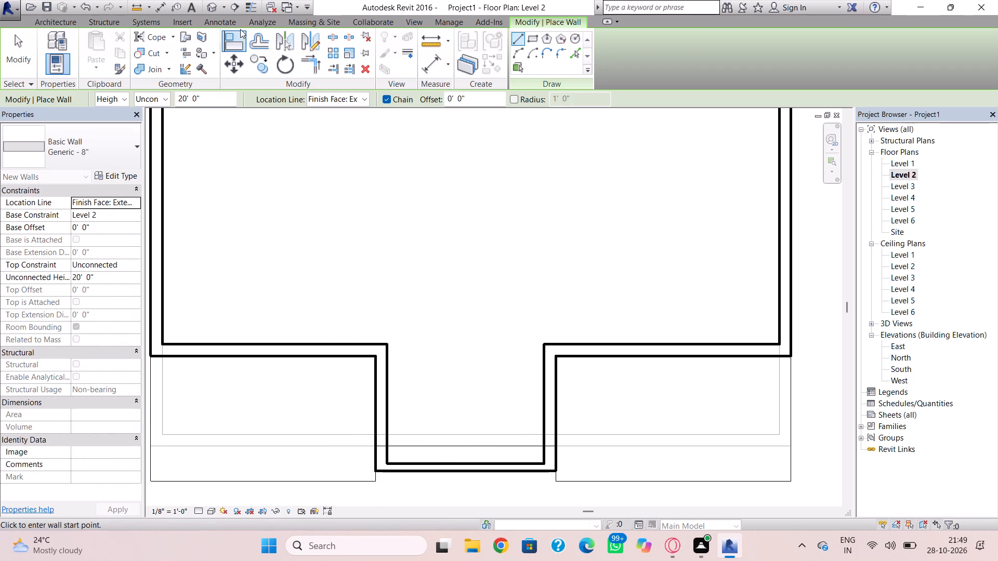
In the 3D view, raise the short southwest wall's top to the top of the other upper-storey walls.
left_click(213, 9)
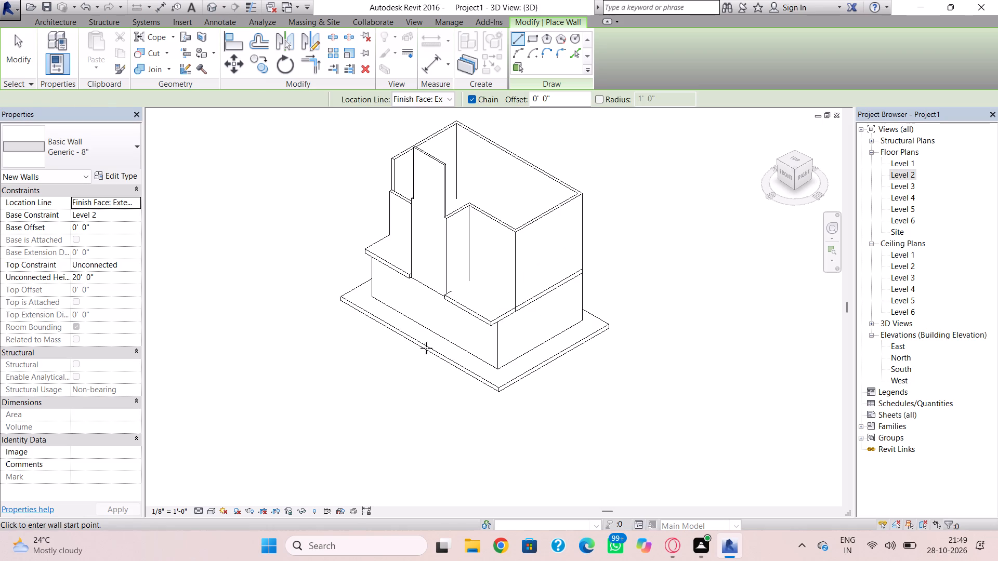
right_click_drag(391, 365, 533, 316, "shift")
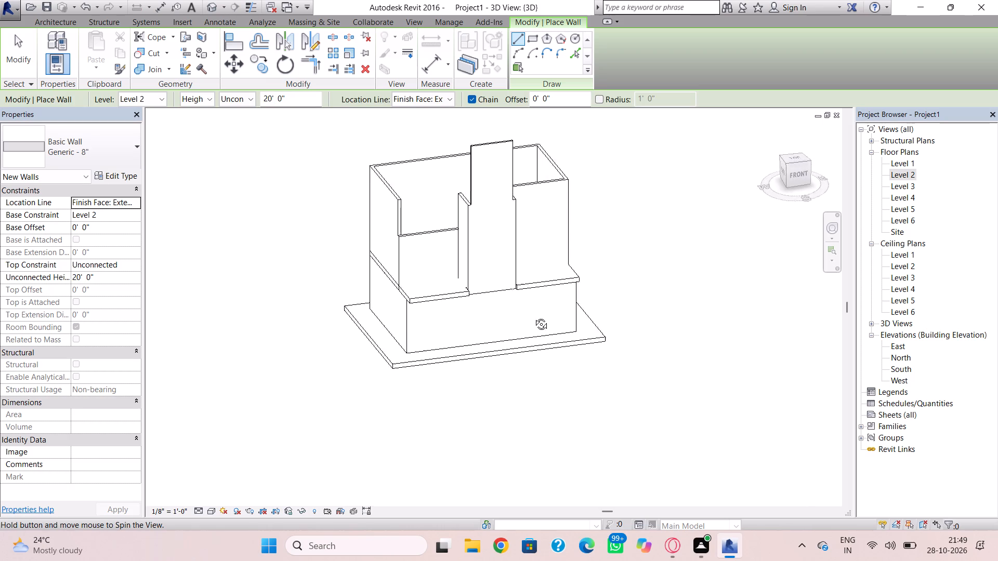
right_click_drag(533, 316, 488, 340, "shift")
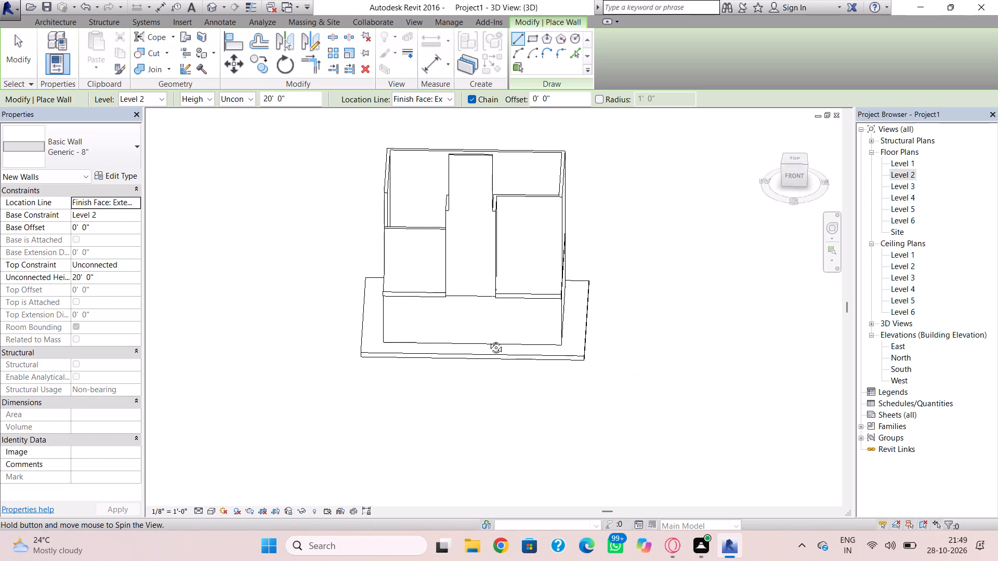
right_click_drag(488, 340, 507, 336, "shift")
key("Escape")
left_click(428, 234)
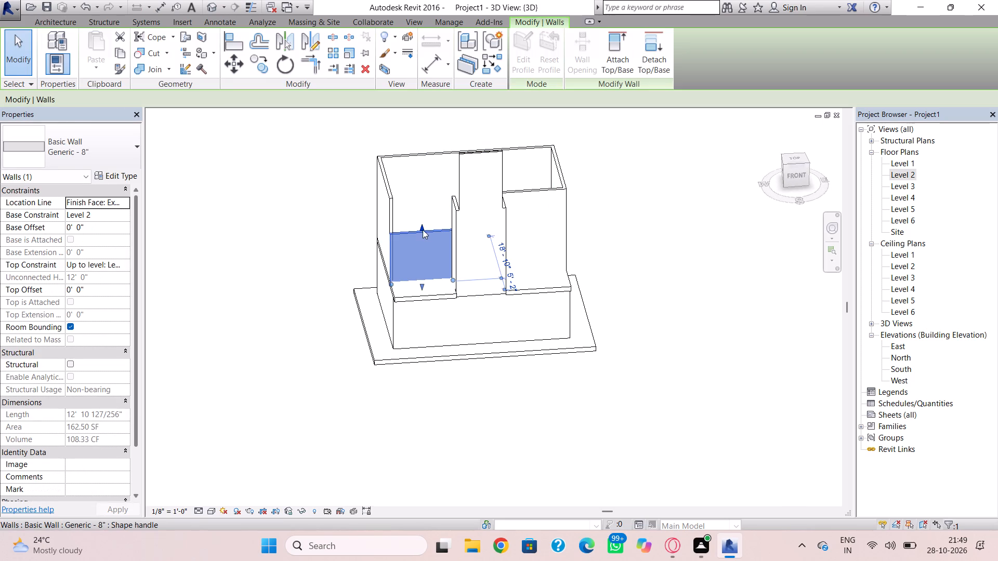
left_click_drag(421, 226, 427, 197)
key("Escape")
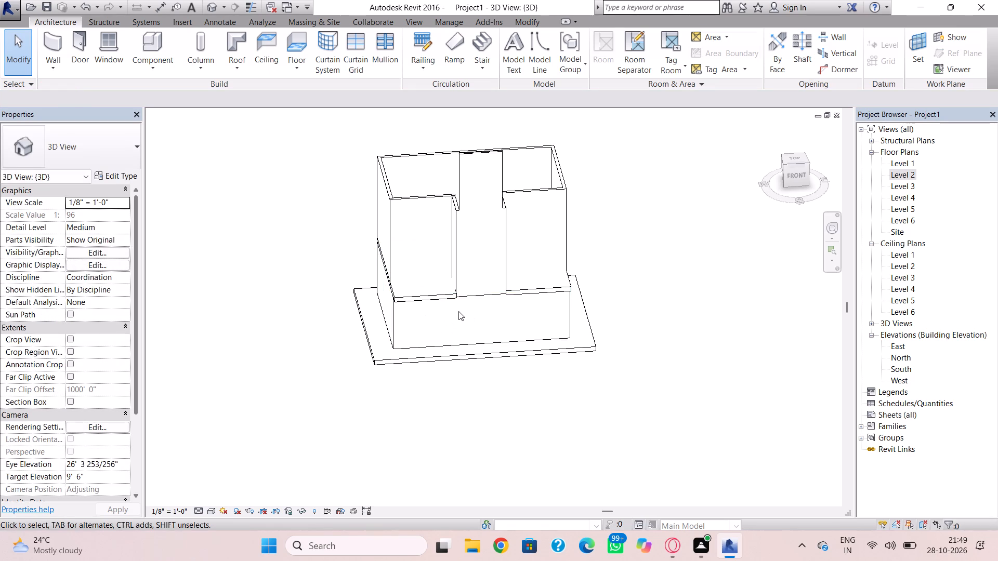
Raise the top of the east return wall close to the feature wall's top, making it about 33'-10" high.
right_click_drag(629, 242, 486, 271, "shift")
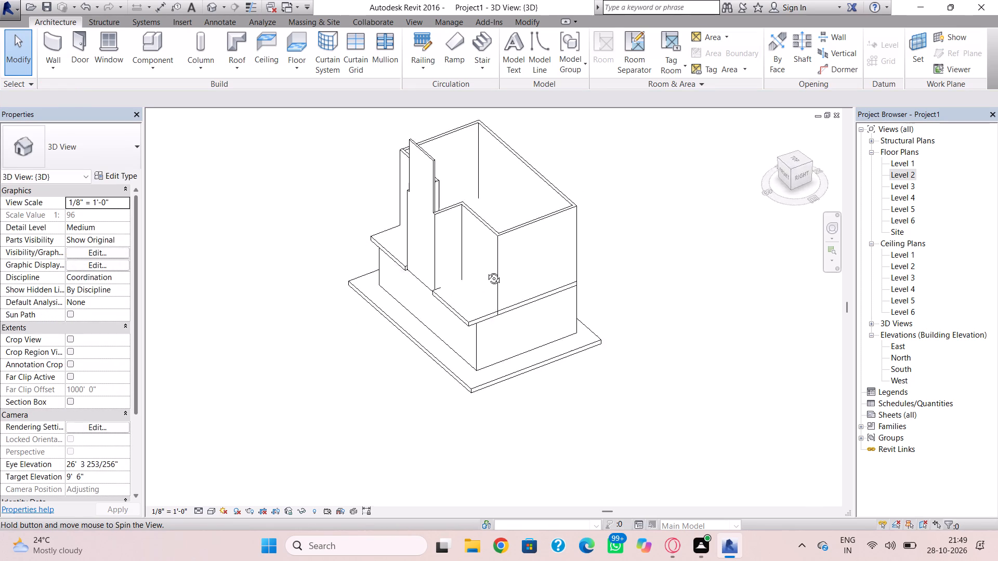
right_click_drag(486, 271, 601, 259, "shift")
right_click_drag(594, 257, 438, 278, "shift")
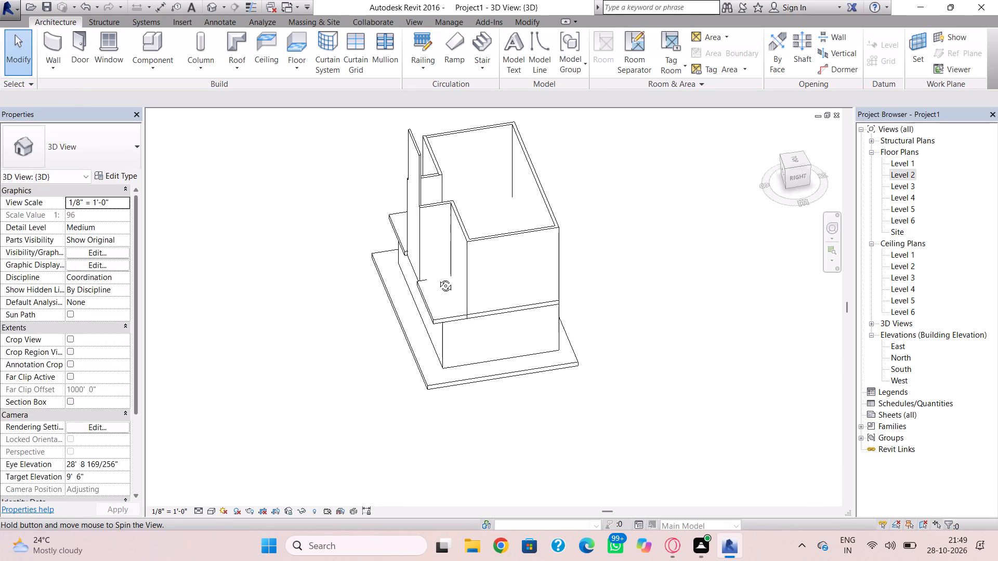
right_click_drag(438, 278, 437, 277, "shift")
left_click(430, 206)
left_click_drag(434, 201, 430, 156)
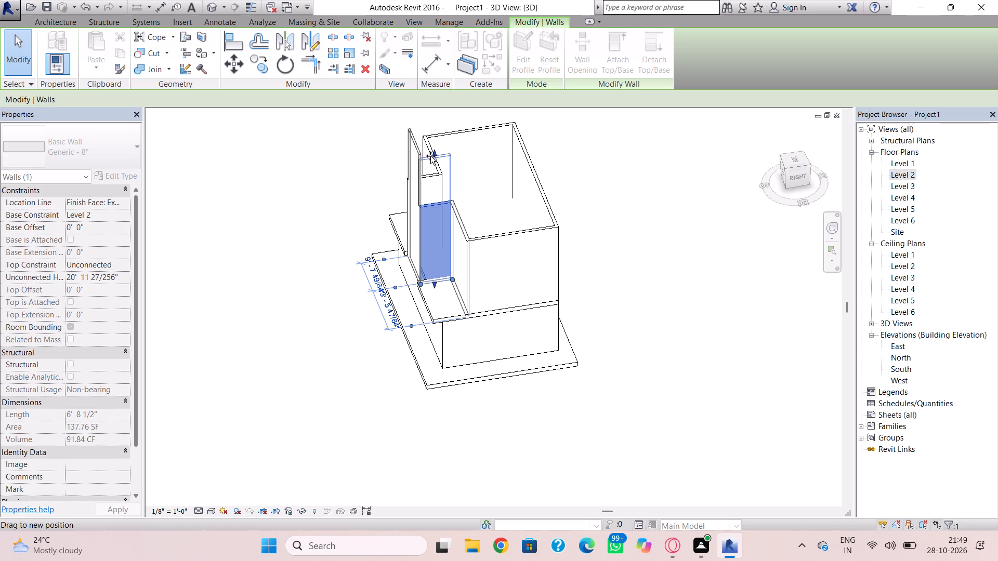
left_click_drag(430, 156, 430, 151)
Raise the top of the west return wall close to the feature wall's top, making it about 33'-4" high.
right_click_drag(346, 236, 612, 241, "shift")
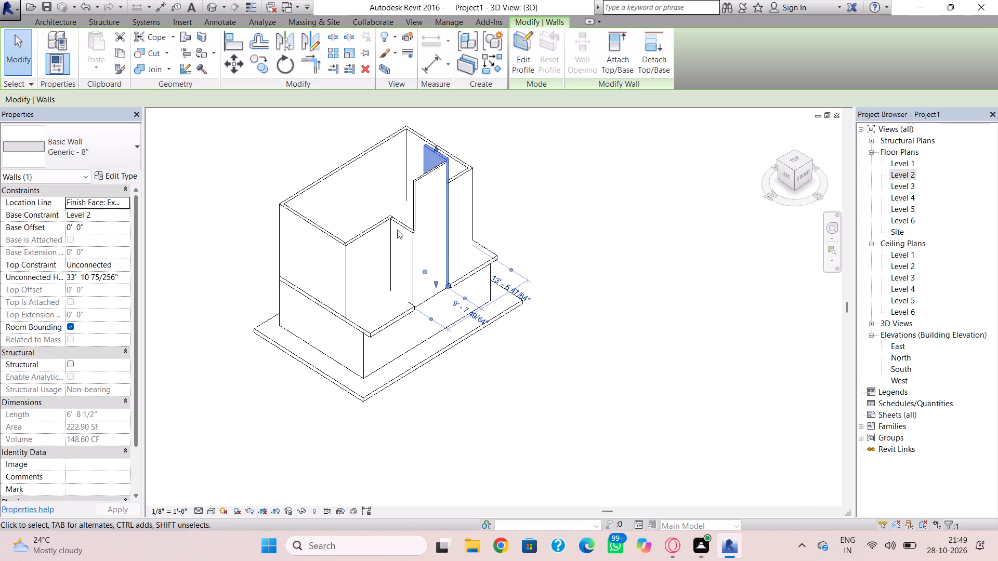
left_click(402, 225)
left_click_drag(404, 218, 404, 179)
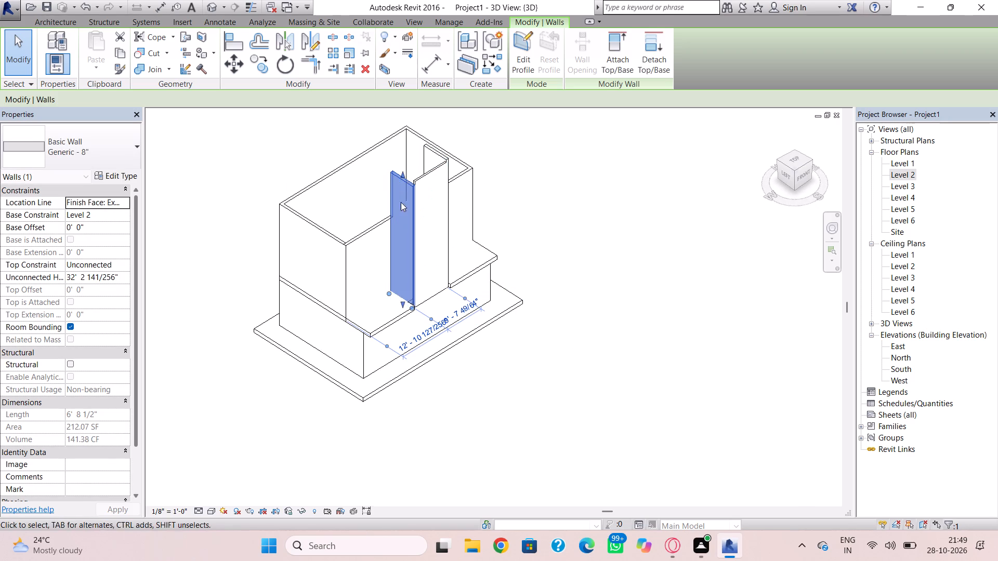
left_click(403, 176)
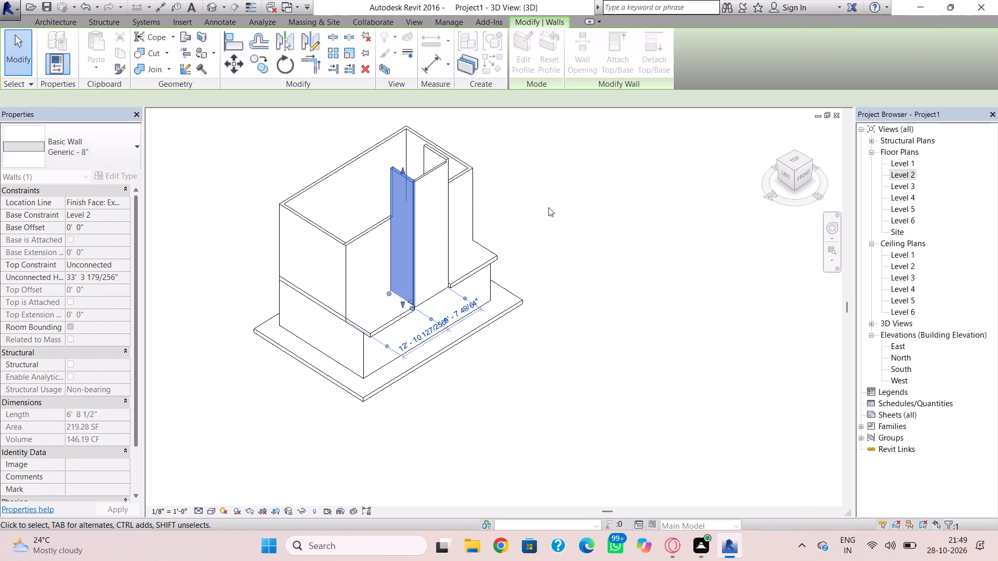
left_click(548, 207)
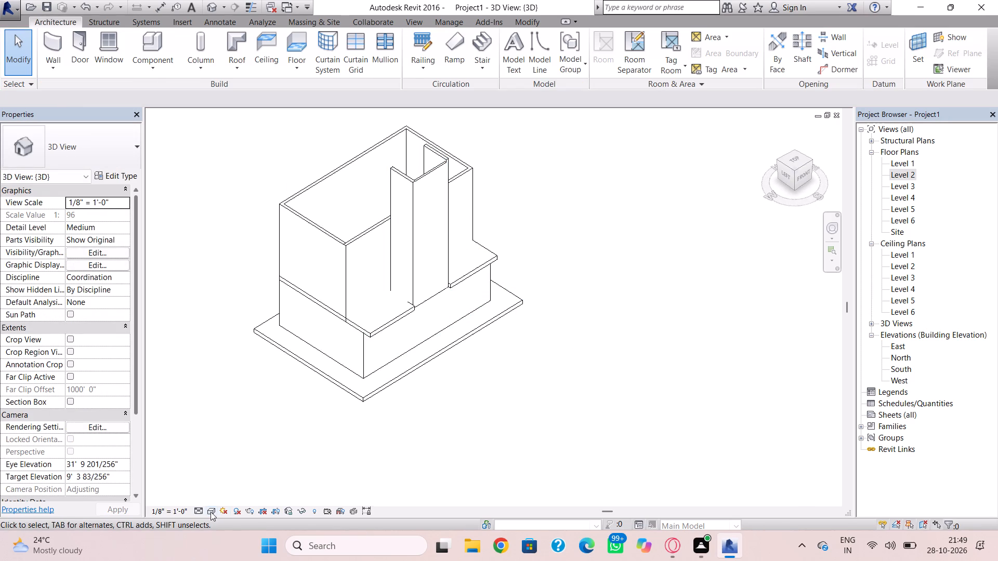
Change the 3D view's visual style from line display to solid grey surfaces with edges.
left_click(211, 512)
left_click(235, 488)
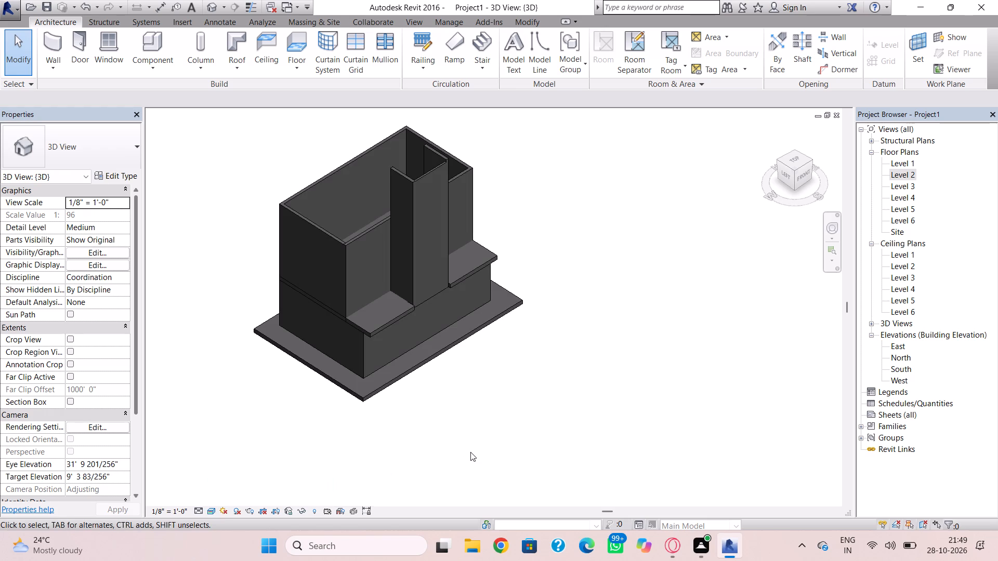
Copy the Level 2 notched Generic - 12" roof and paste it aligned to Level 3.
right_click_drag(564, 349, 403, 336, "shift")
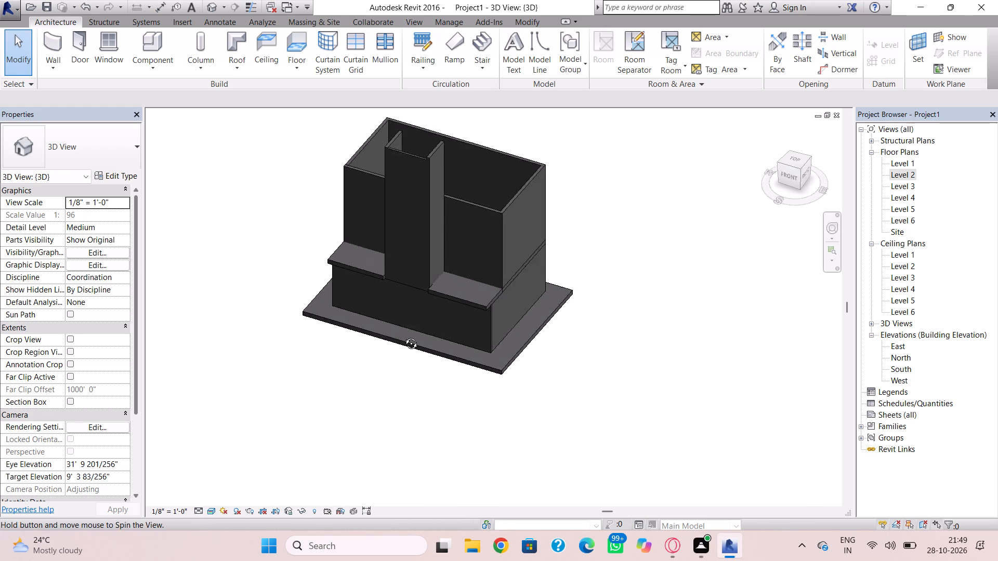
right_click_drag(403, 336, 415, 292, "shift")
left_click(443, 295)
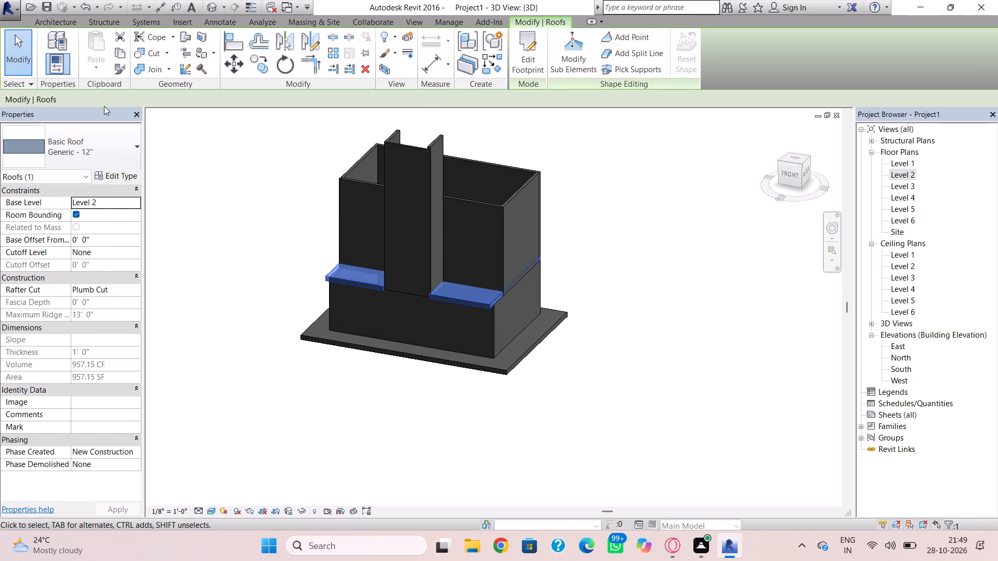
left_click(126, 56)
left_click(103, 62)
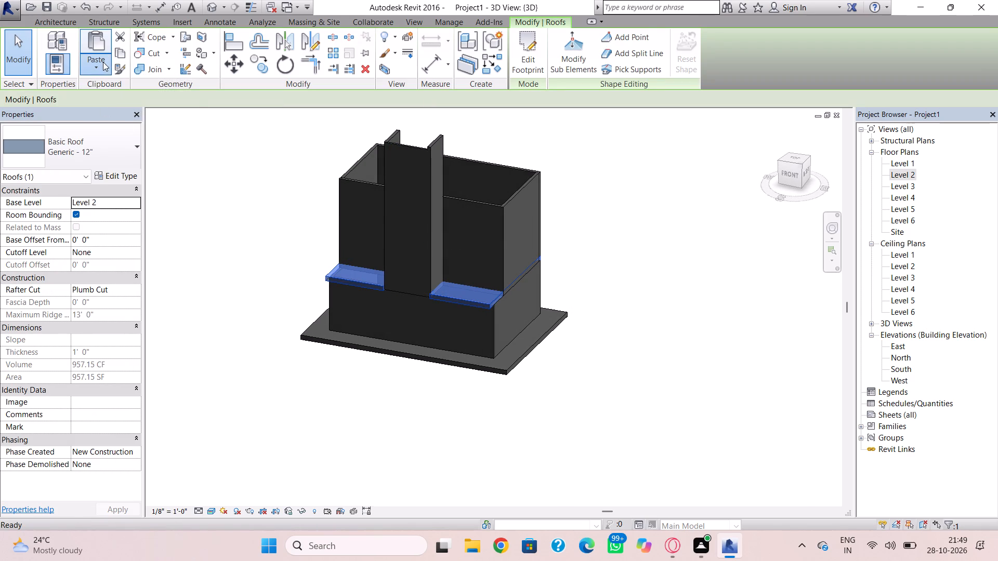
left_click(128, 109)
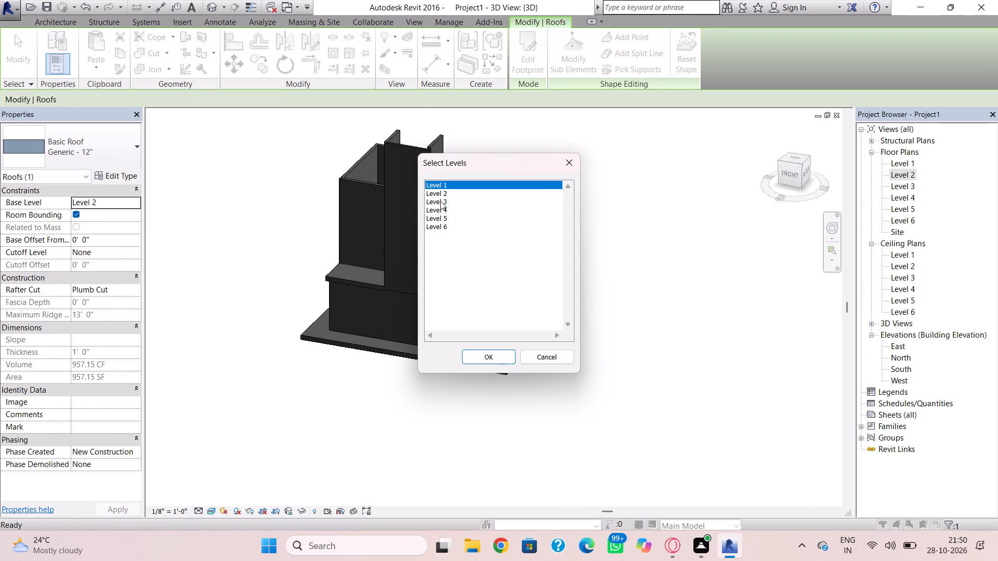
left_click(440, 201)
left_click(481, 358)
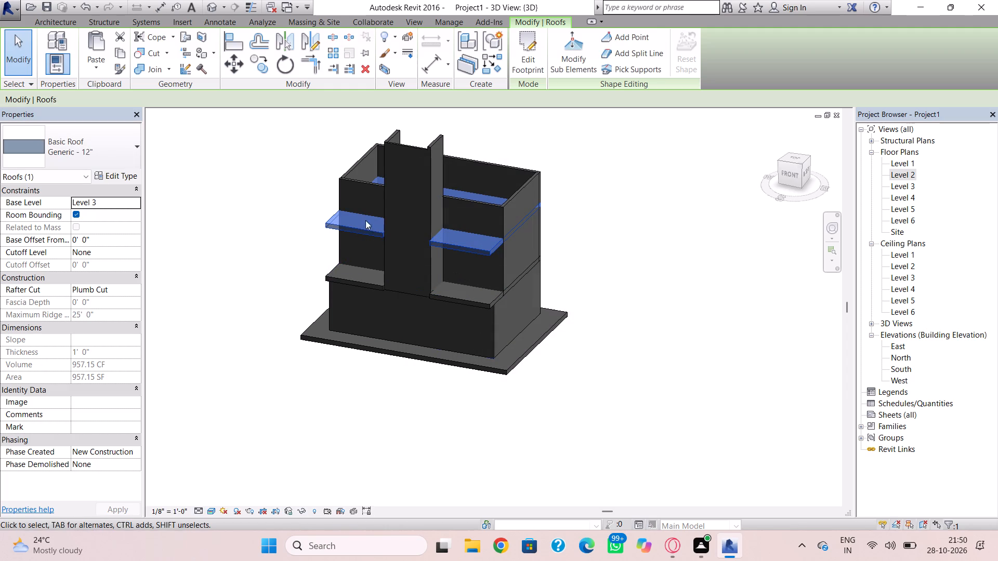
Copy the Level 3 roof and paste it aligned to Level 4.
left_click(123, 56)
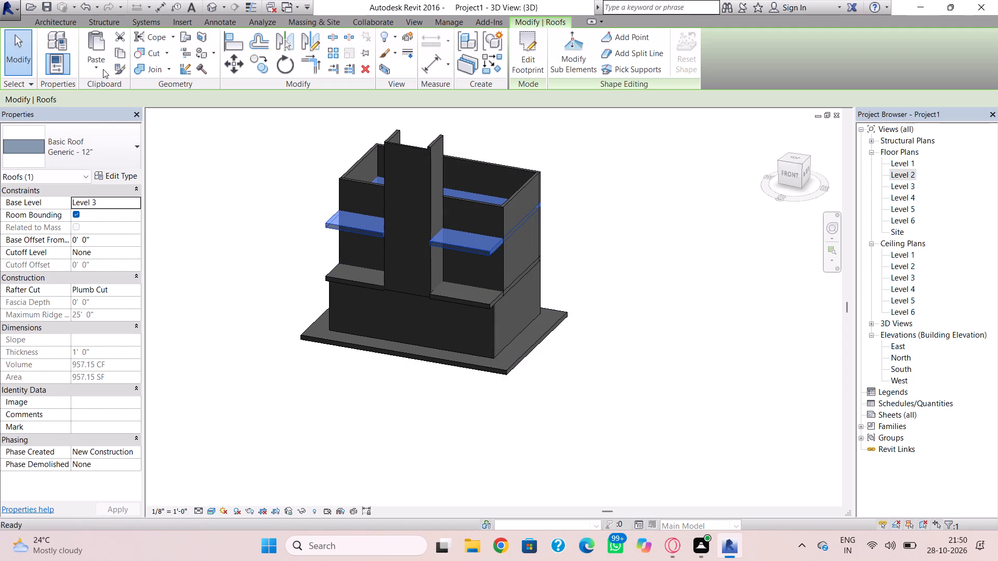
left_click(103, 69)
left_click(122, 117)
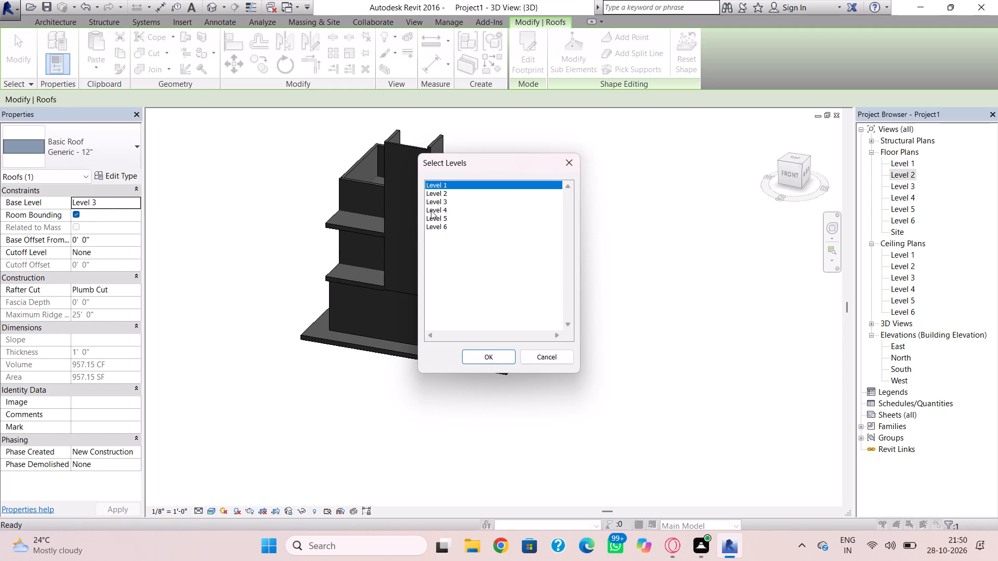
left_click(431, 210)
left_click(470, 356)
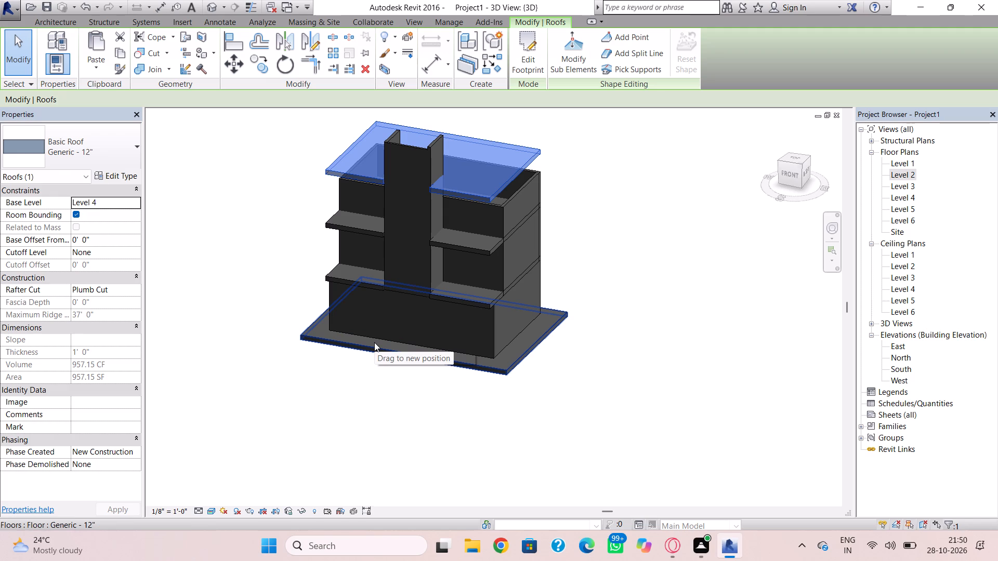
key("Escape")
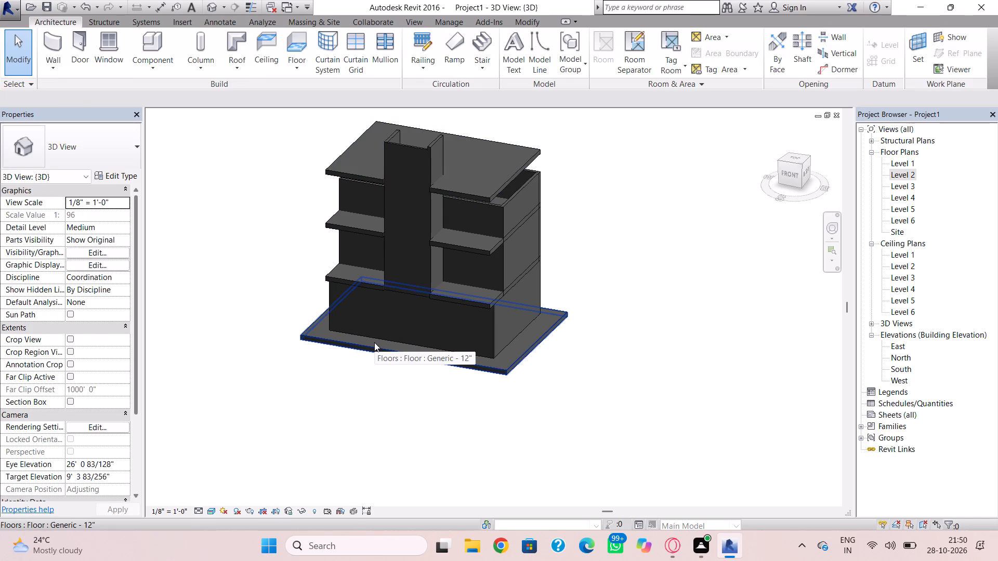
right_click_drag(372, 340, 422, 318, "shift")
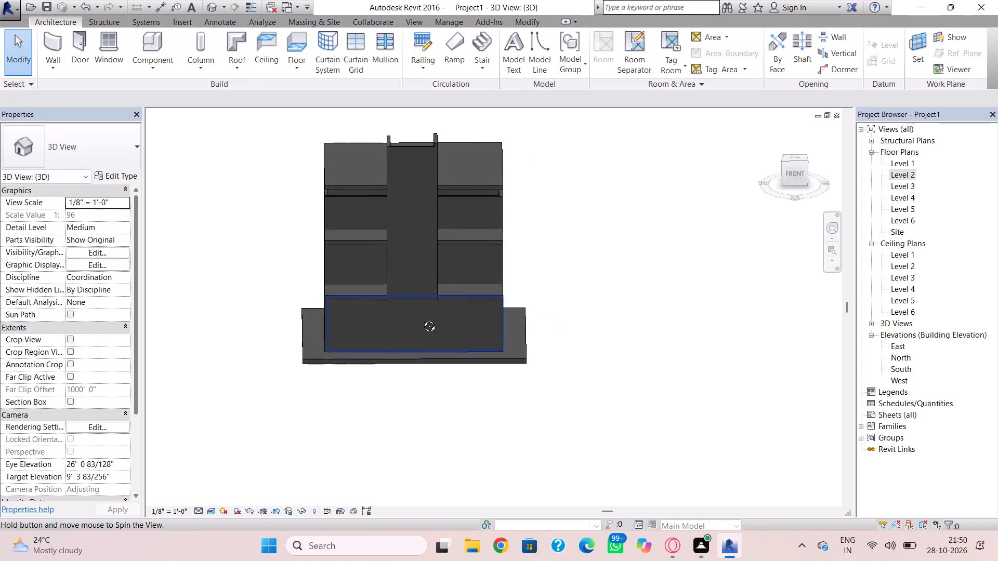
Raise the top of the upper front wall east of the feature to a height of 24'-0".
right_click_drag(422, 318, 372, 280, "shift")
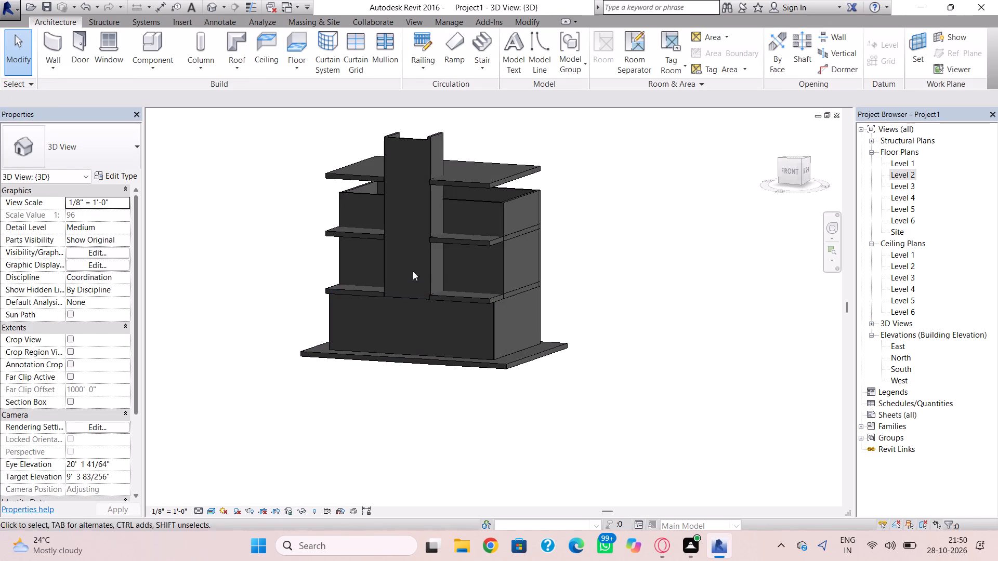
left_click(480, 202)
left_click_drag(473, 195, 473, 185)
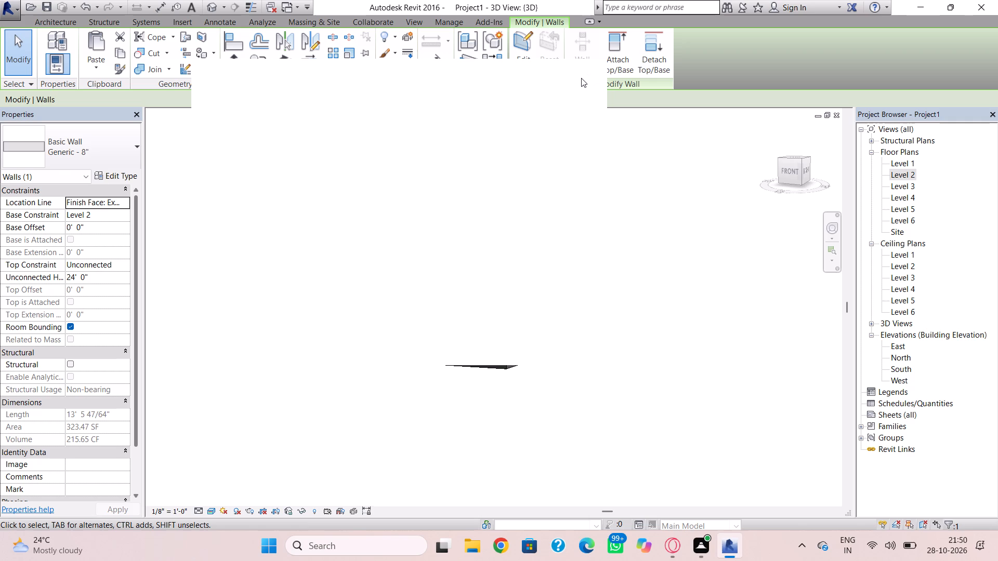
Close the Autodesk limited-access notice covering the model.
scroll(581, 78, "down", 1)
scroll(581, 78, "up", 1)
scroll(581, 78, "down", 2)
scroll(581, 78, "up", 3)
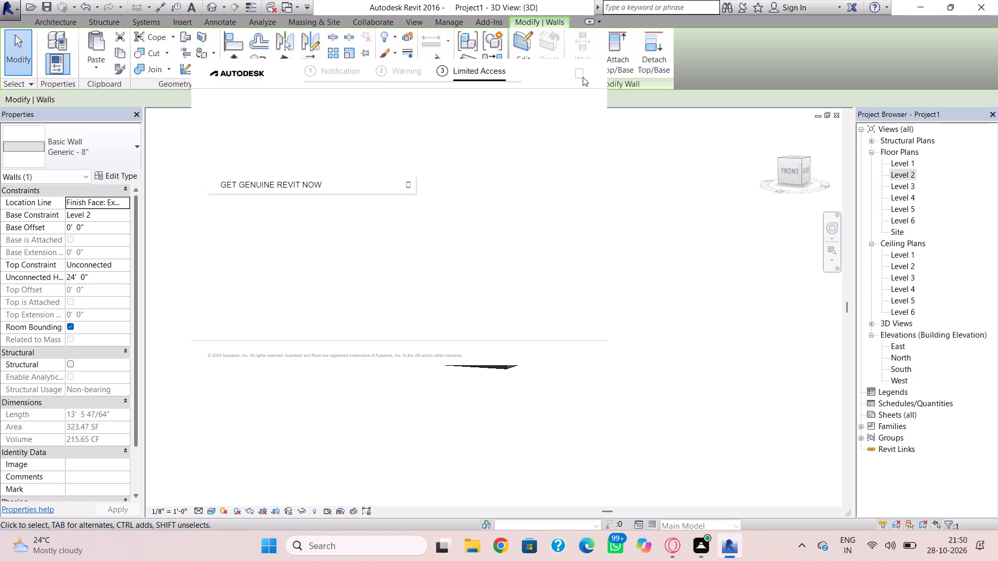
left_click(583, 74)
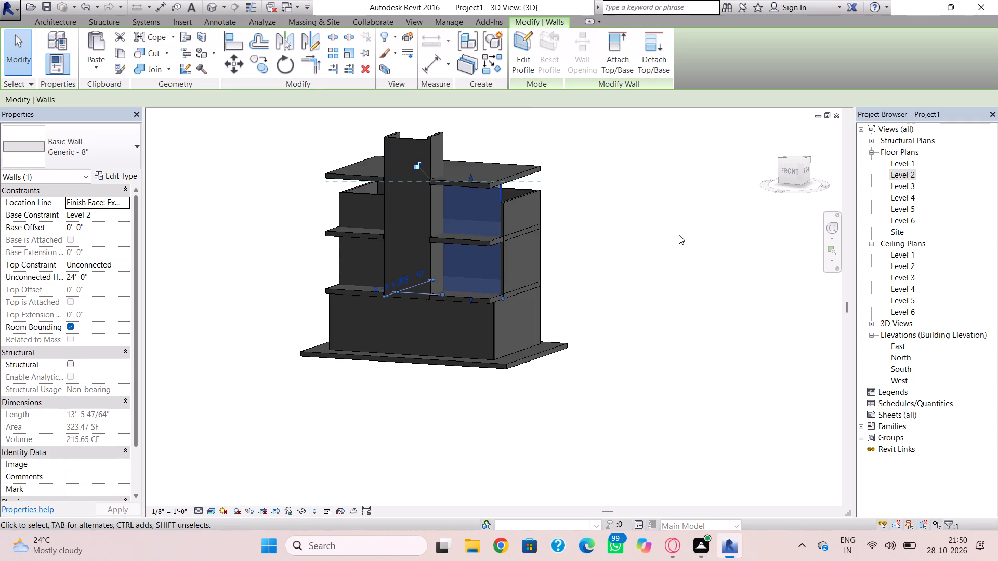
Raise the tops of the east side wall and the rear wall above Level 2 to a height of 24'-0".
right_click_drag(679, 235, 544, 281, "shift")
left_click(521, 217)
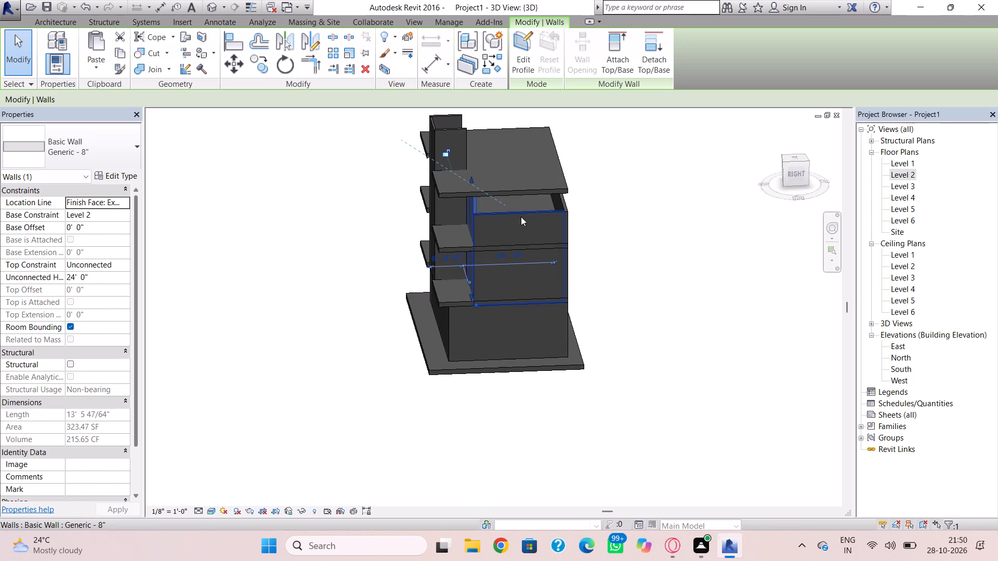
left_click_drag(520, 207, 520, 190)
key("Escape")
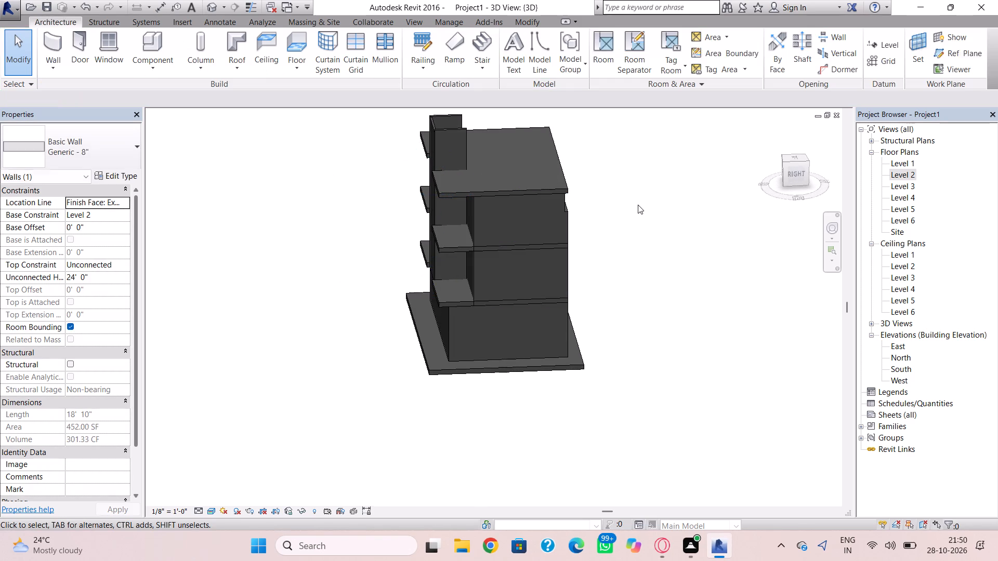
right_click_drag(636, 207, 481, 202, "shift")
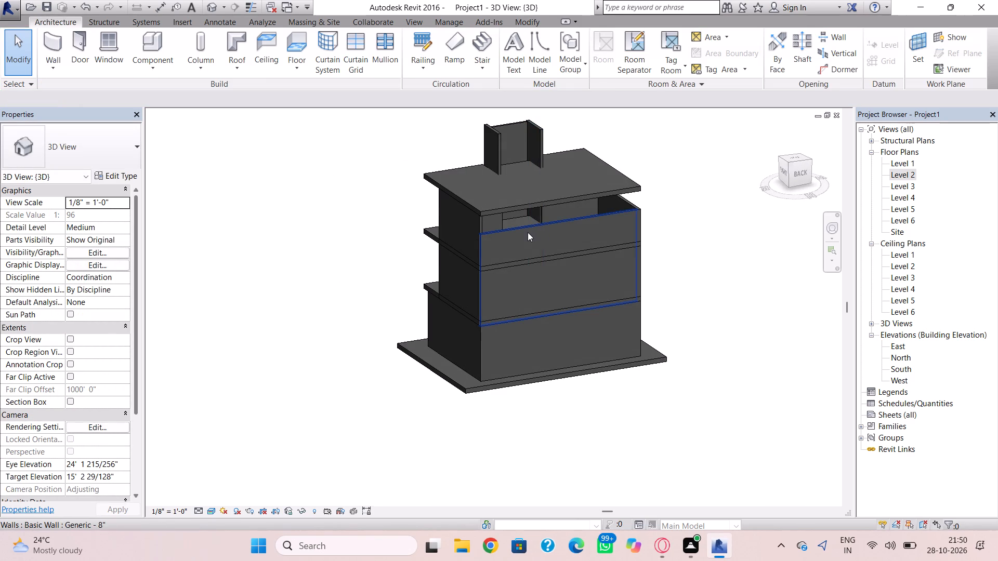
left_click(528, 232)
left_click_drag(558, 220, 558, 207)
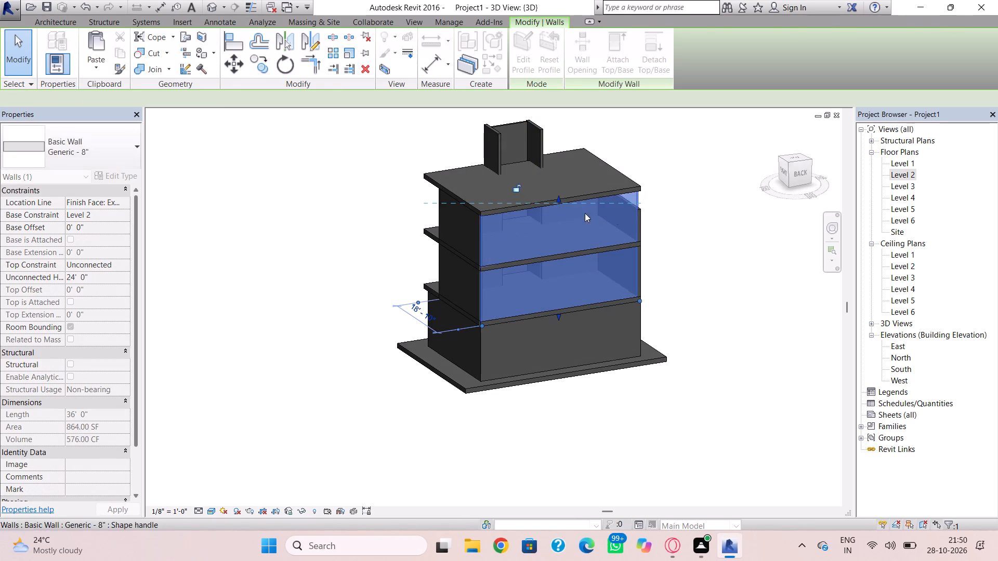
key("Escape")
Raise the top of the west side wall above Level 2 up to the Level 4 roof.
right_click_drag(666, 218, 447, 236, "shift")
left_click(457, 265)
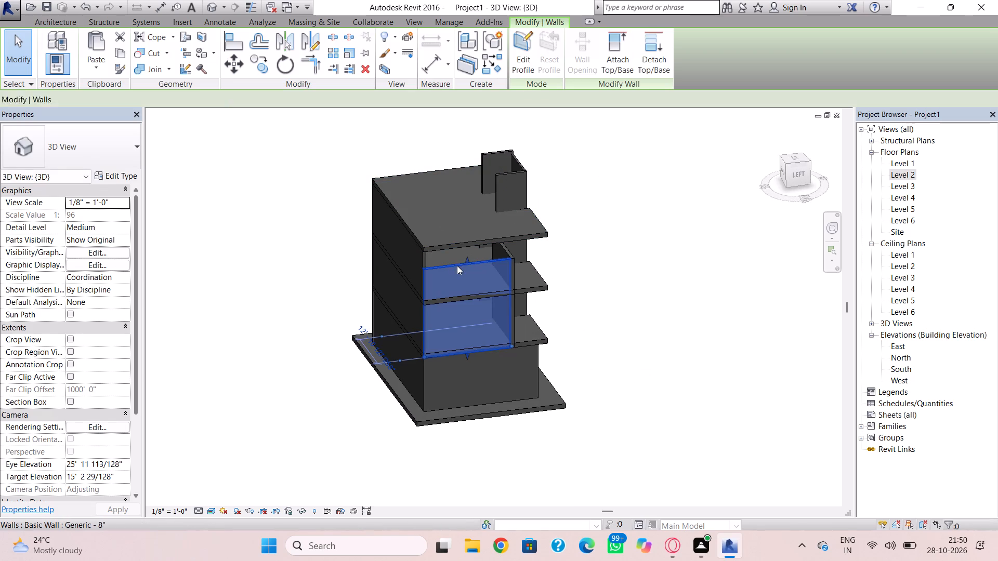
left_click_drag(461, 256, 462, 245)
key("Escape")
Raise the top of the upper front wall west of the feature to the Level 4 roof, with a top offset of 12'-0".
right_click_drag(627, 259, 447, 256, "shift")
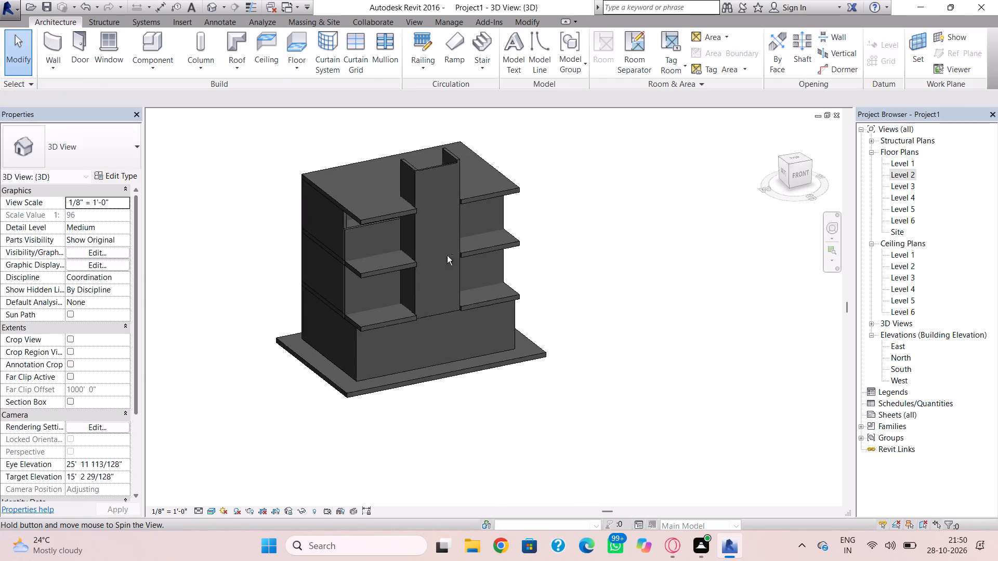
right_click_drag(447, 256, 450, 257, "shift")
left_click(365, 225)
left_click_drag(378, 219, 387, 210)
right_click_drag(391, 234, 367, 123, "shift")
scroll(370, 199, "up", 3)
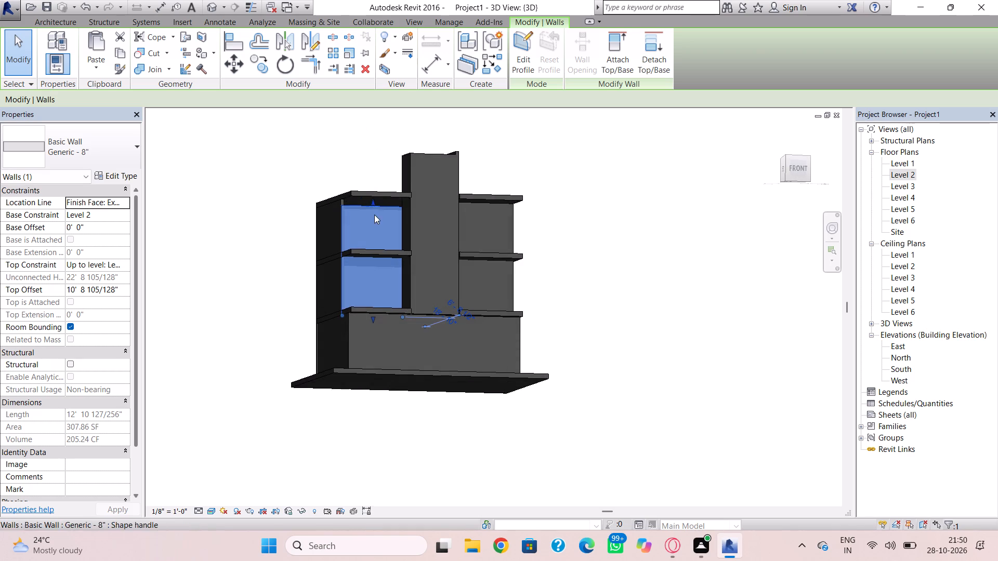
scroll(374, 215, "up", 6)
left_click_drag(374, 195, 374, 182)
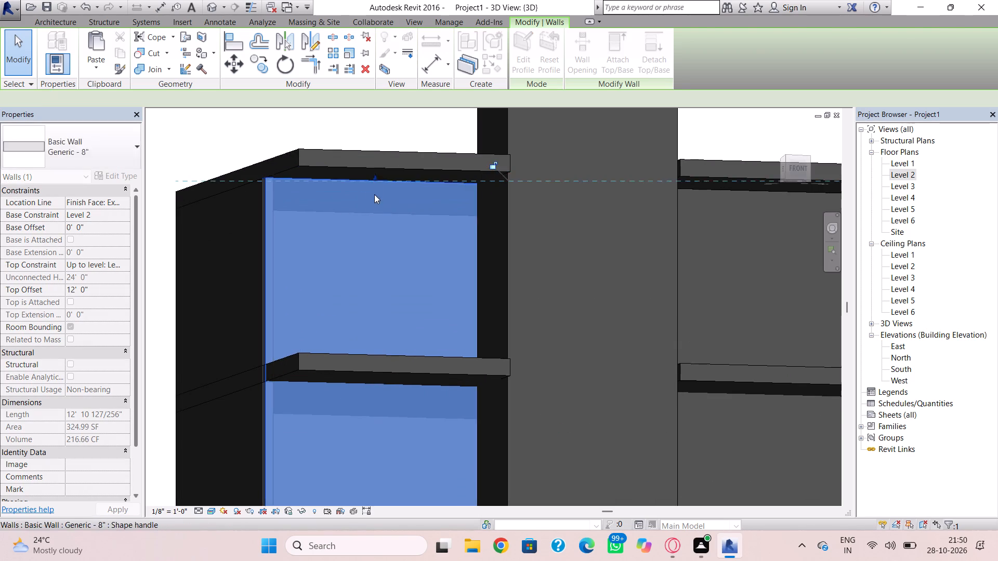
key("Escape")
Copy the Level 4 notched roof and paste it aligned to Level 5.
scroll(372, 221, "down", 5)
scroll(414, 247, "down", 4)
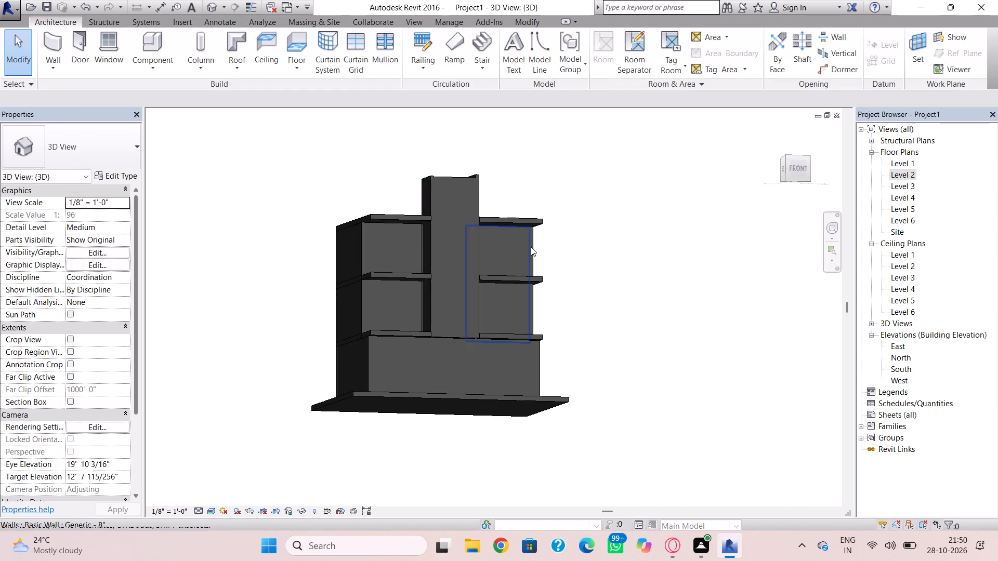
right_click_drag(518, 251, 457, 332, "shift")
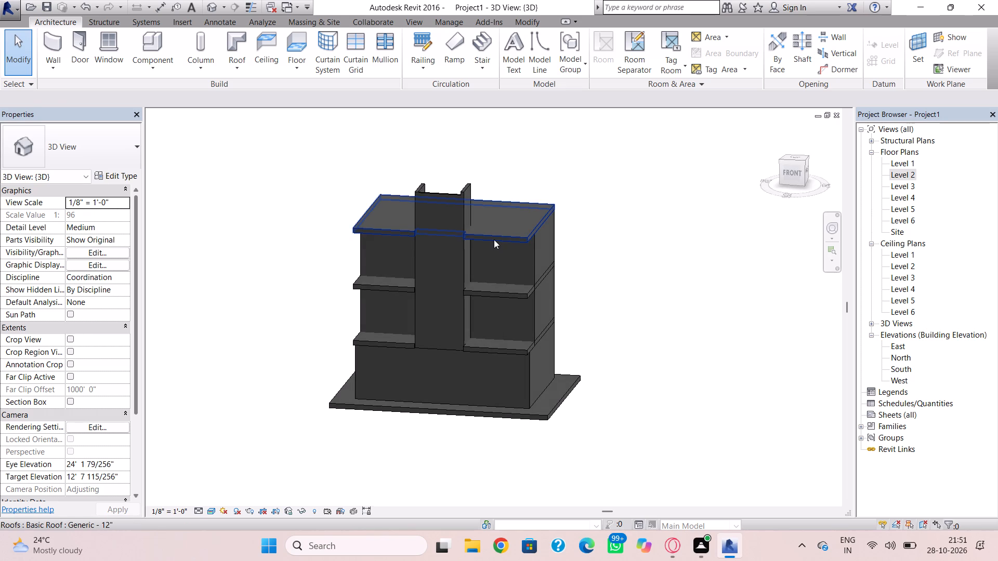
left_click(494, 239)
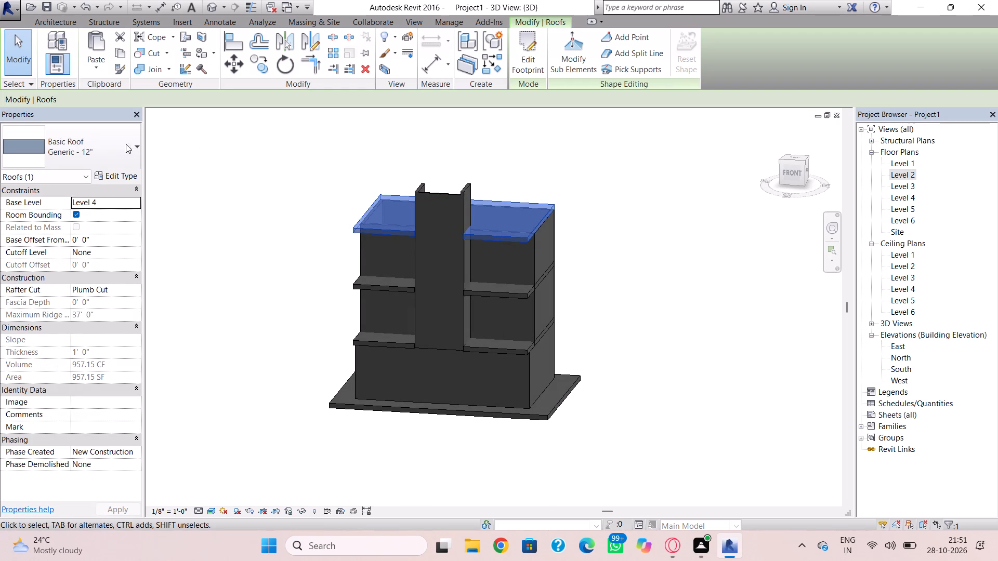
left_click(122, 54)
left_click(96, 62)
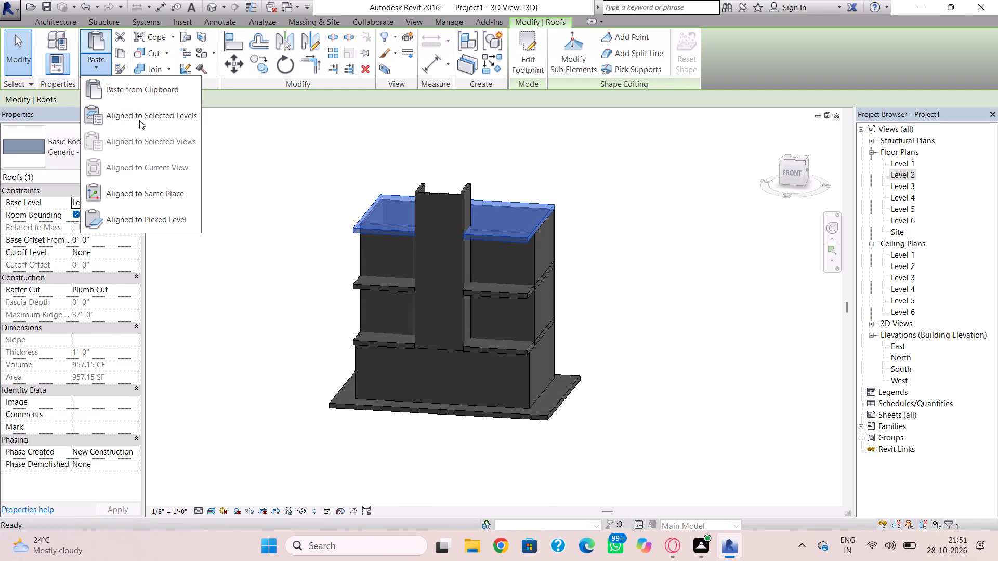
left_click(139, 120)
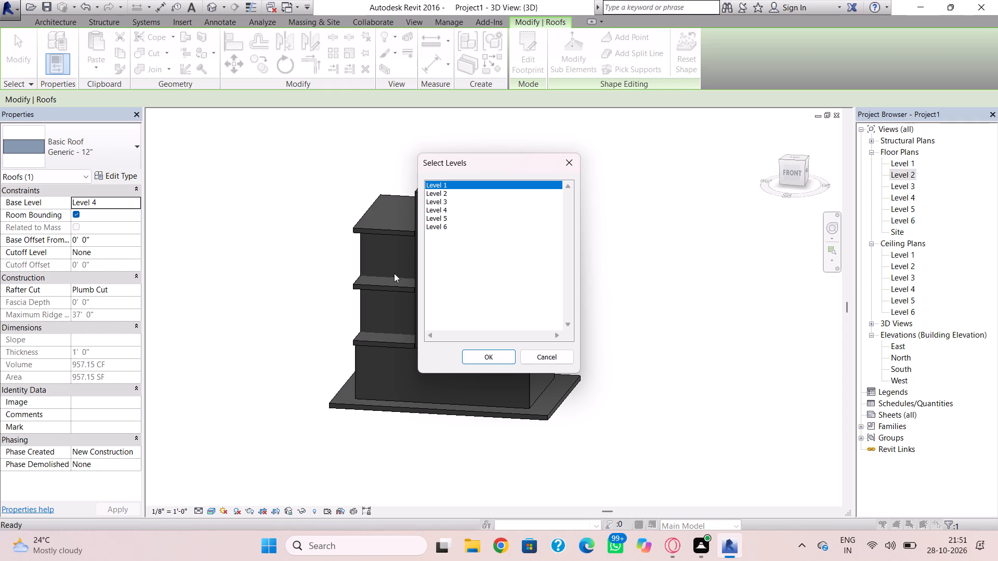
left_click(448, 215)
left_click(485, 356)
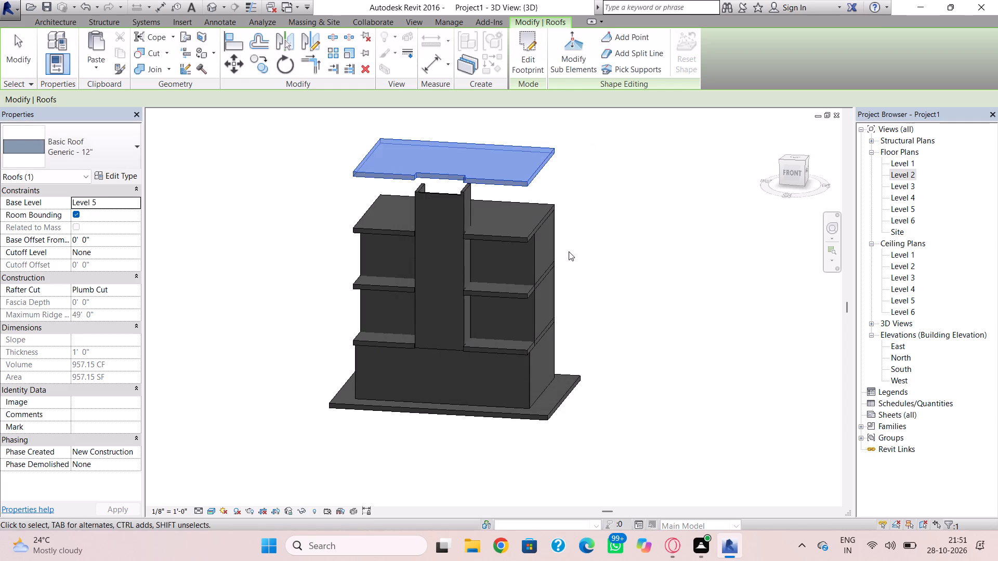
key("Escape")
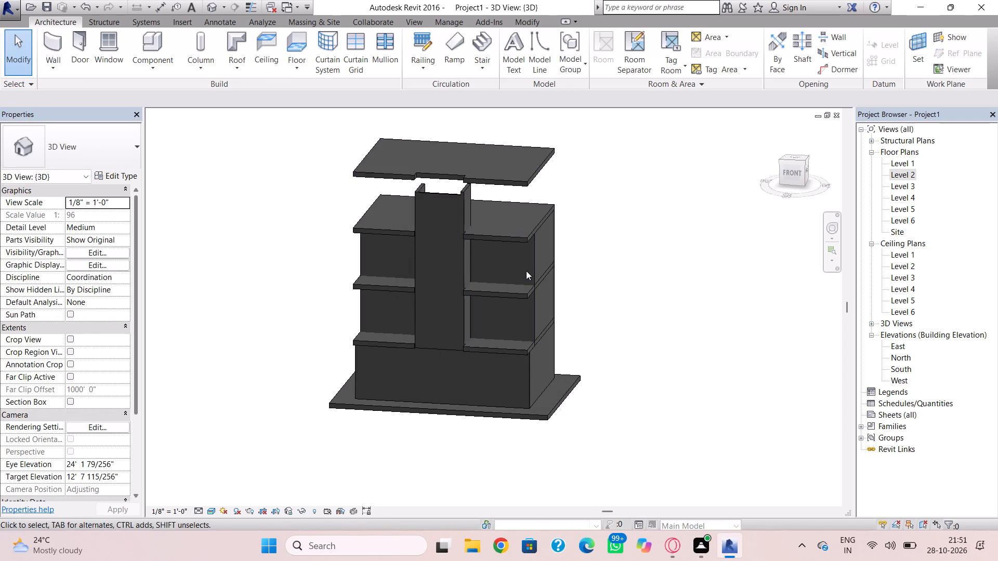
In the Level 3 plan, copy the seven Generic - 8" walls, excluding the feature's front wall, paste them aligned to Level 4, and return to 3D.
double_click(900, 186)
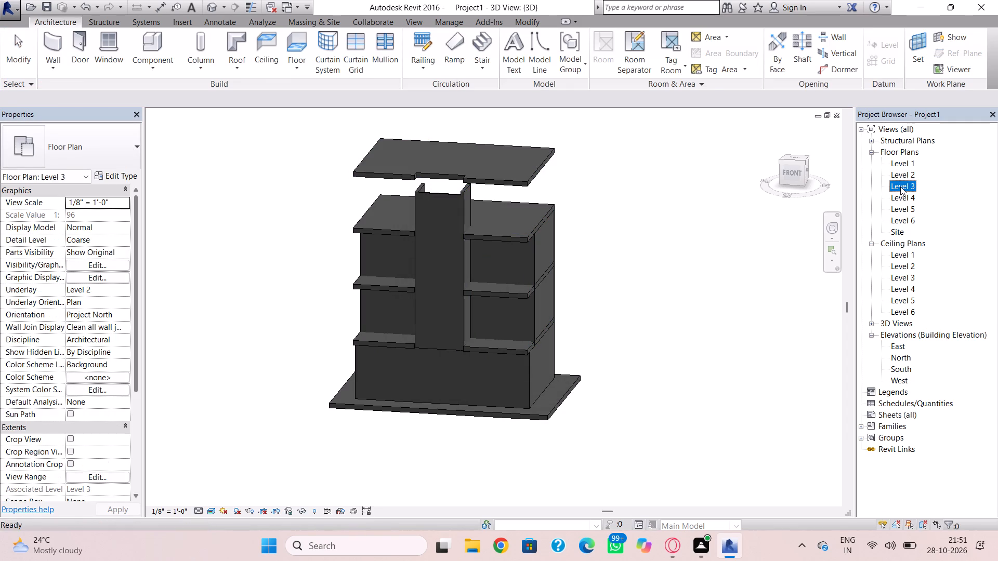
scroll(570, 269, "down", 7)
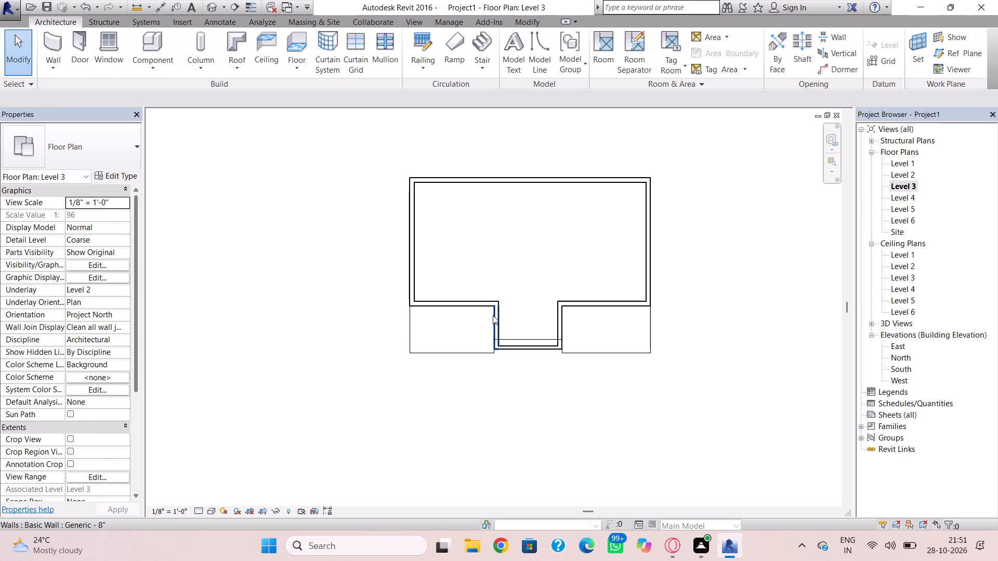
left_click(493, 315)
left_click(437, 304, "ctrl")
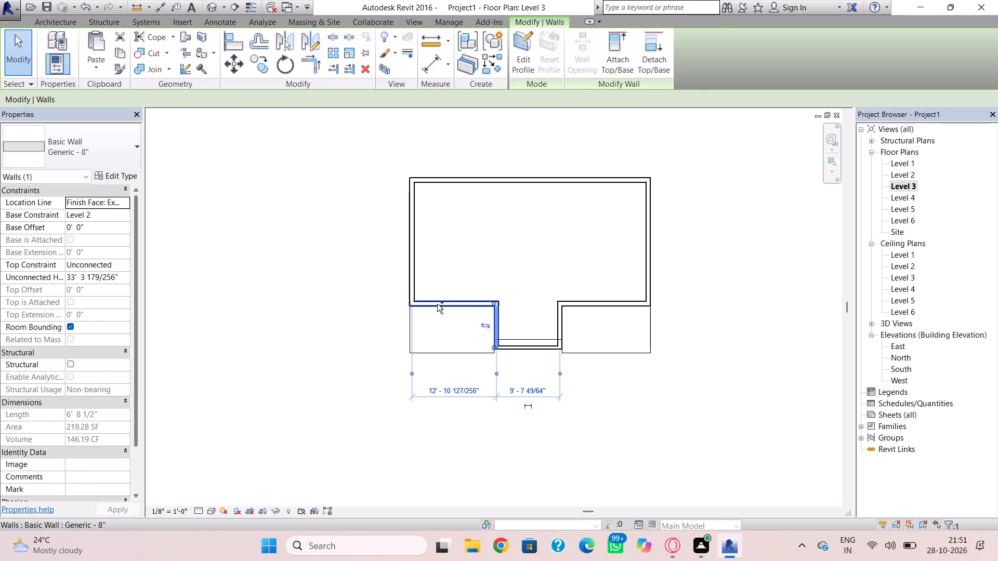
left_click(412, 280, "ctrl")
left_click(470, 182, "ctrl")
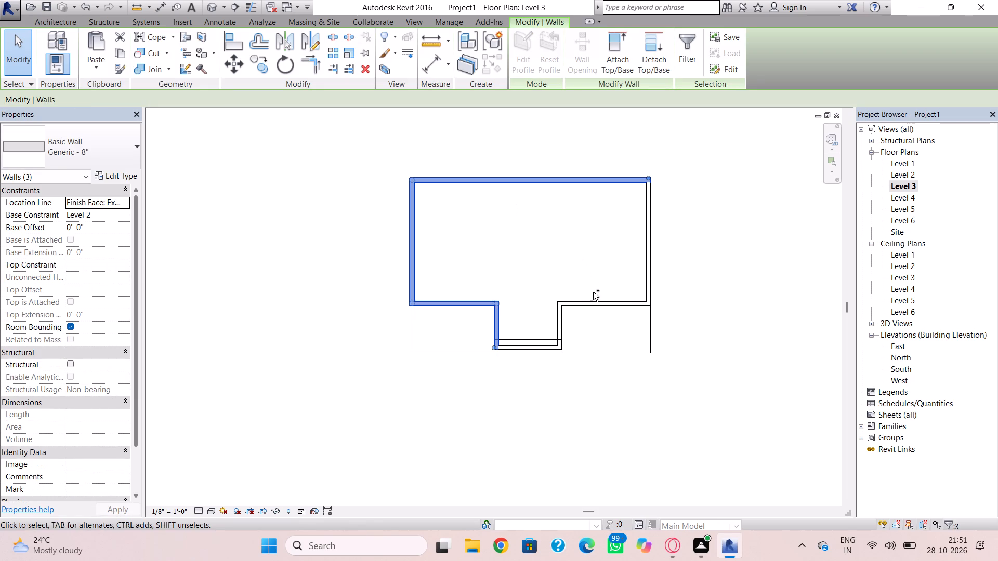
left_click(554, 316, "ctrl")
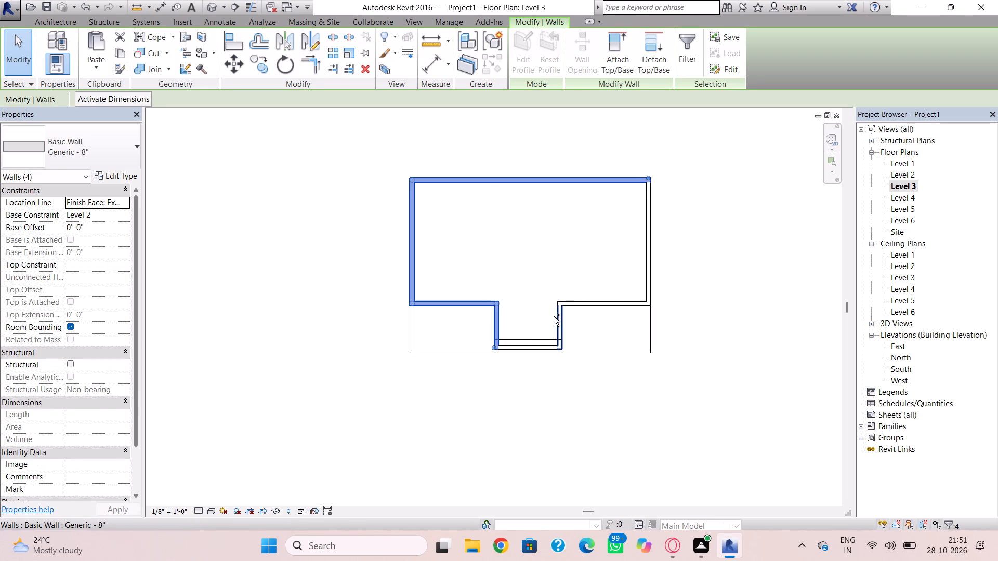
left_click(576, 302, "ctrl")
left_click(649, 269, "ctrl")
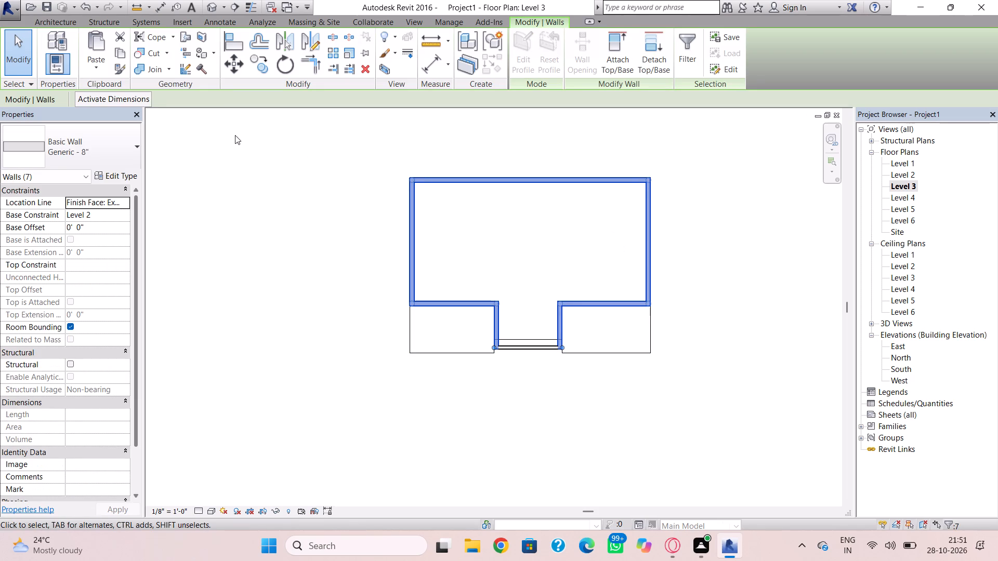
left_click(121, 55)
left_click(100, 62)
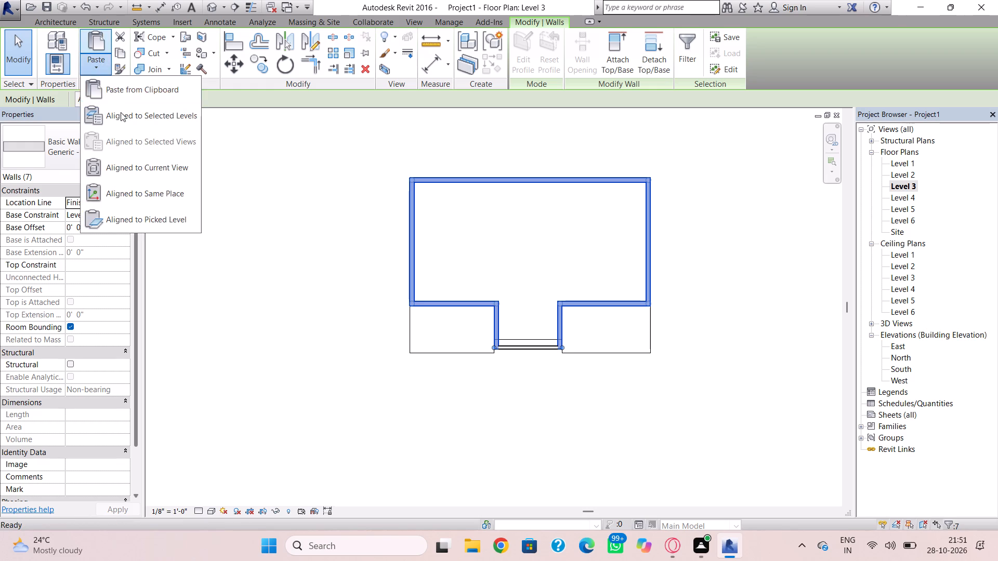
left_click(121, 112)
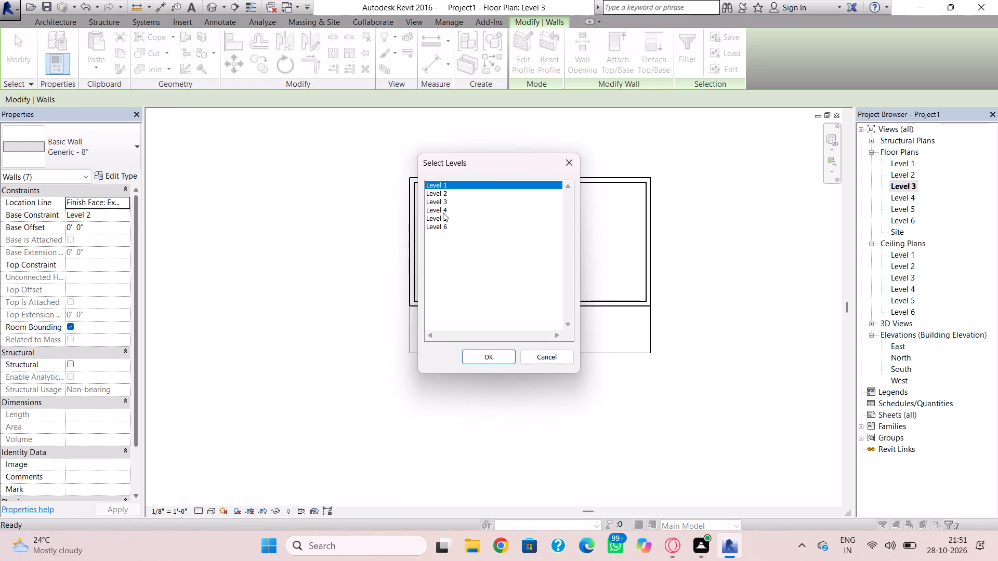
left_click(443, 212)
left_click(478, 354)
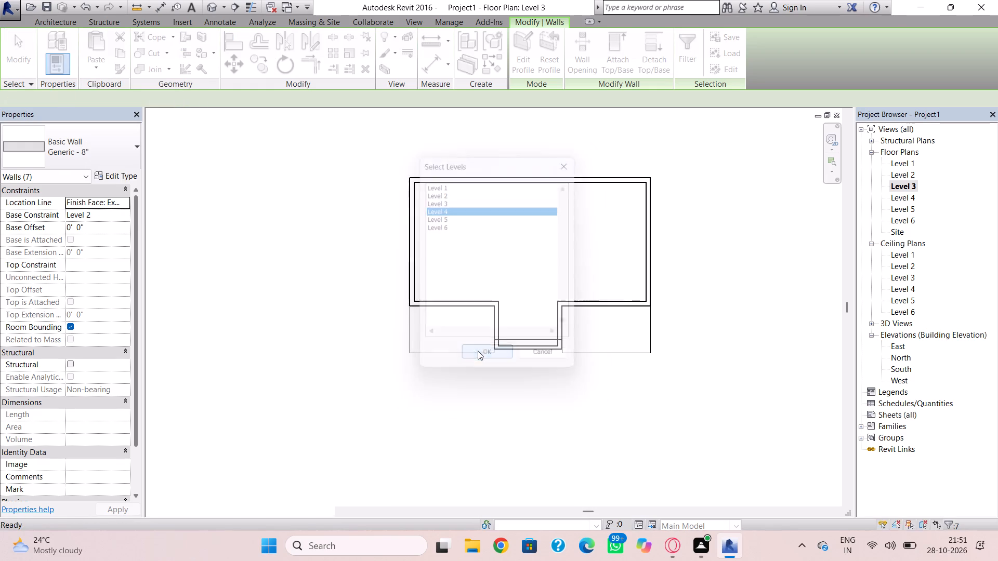
left_click(212, 6)
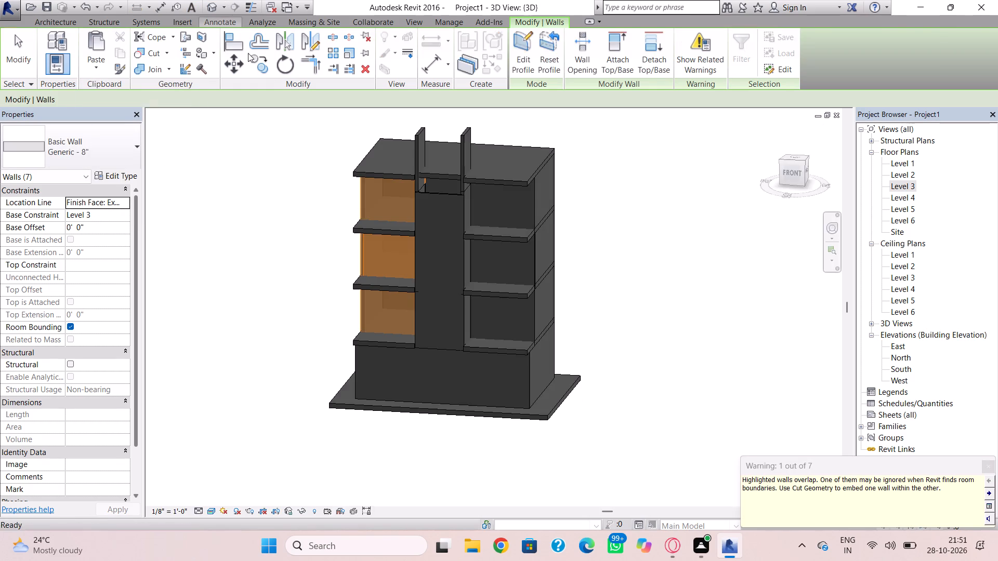
key("Escape")
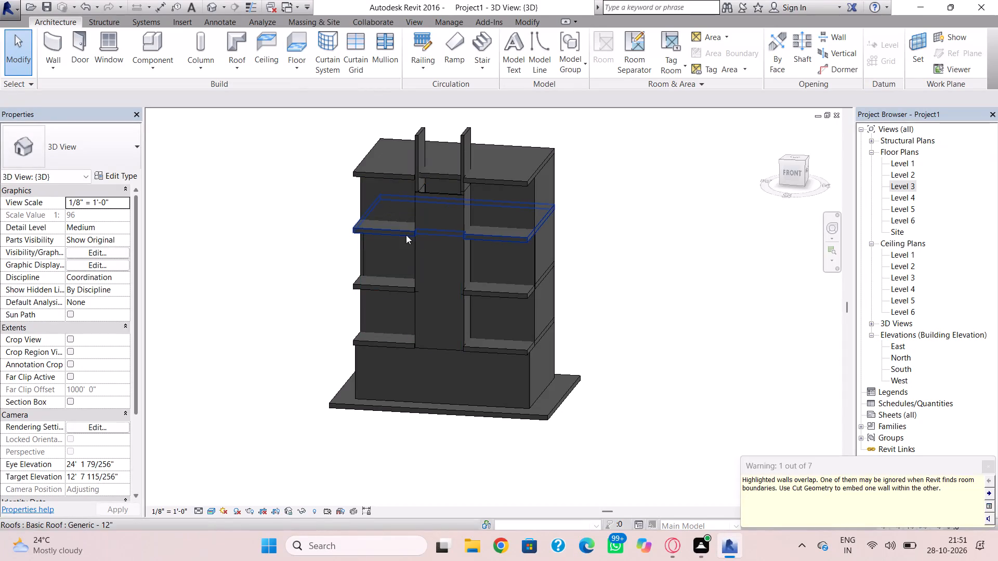
Raise the top of the Generic - 5" front feature wall above the Level 5 roof.
right_click_drag(408, 236, 389, 222, "shift")
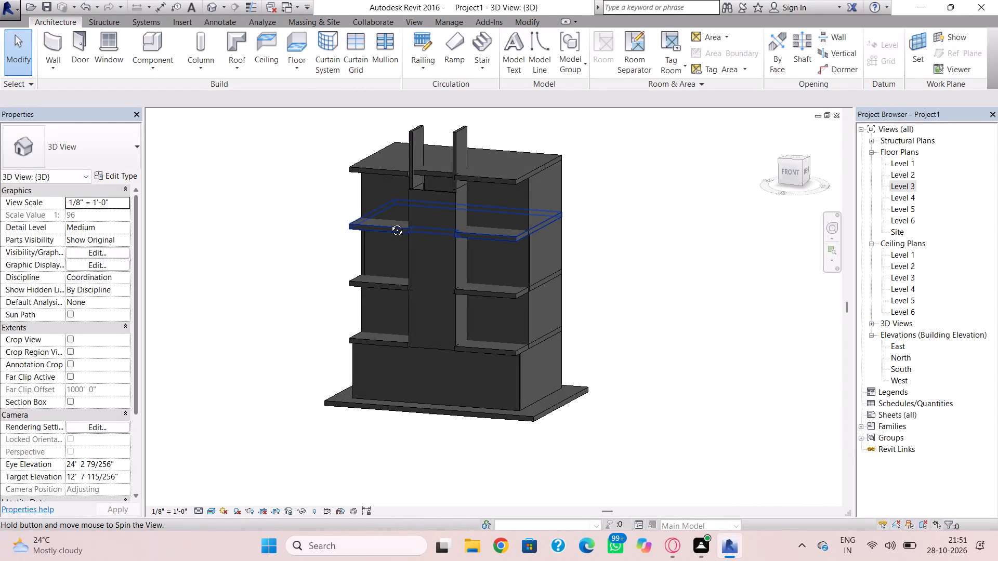
right_click_drag(389, 222, 389, 221, "shift")
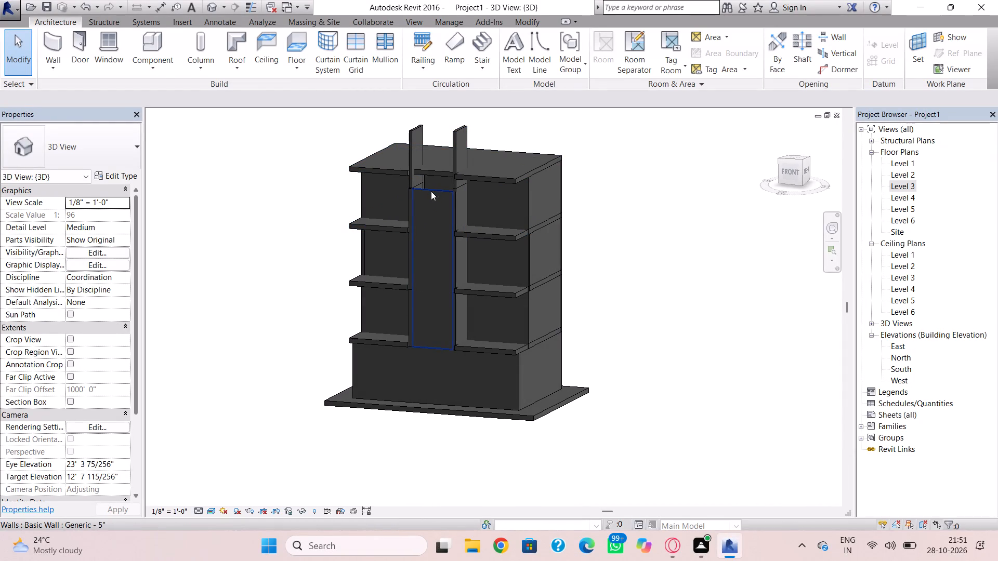
left_click(431, 191)
left_click_drag(434, 185, 435, 167)
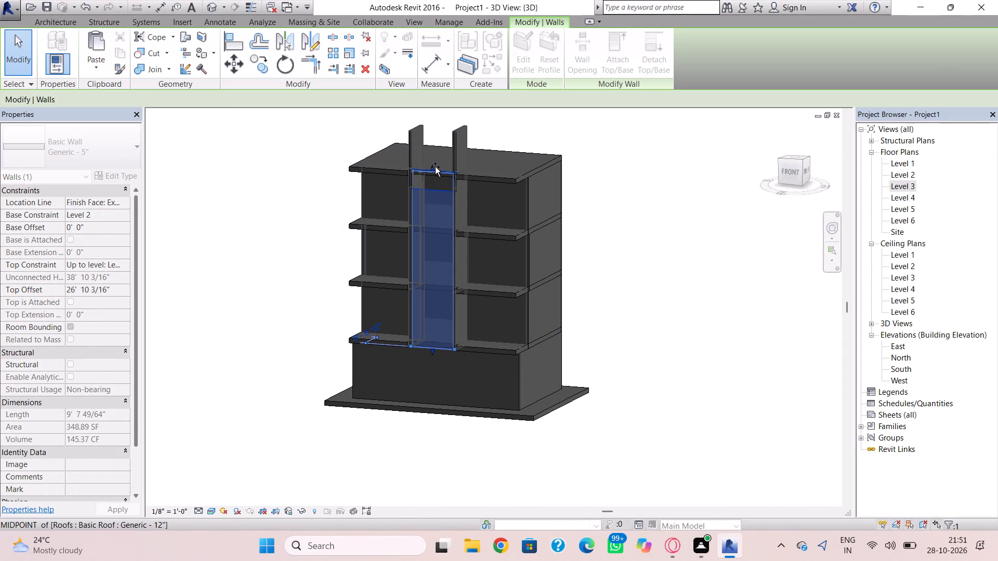
left_click_drag(435, 167, 438, 153)
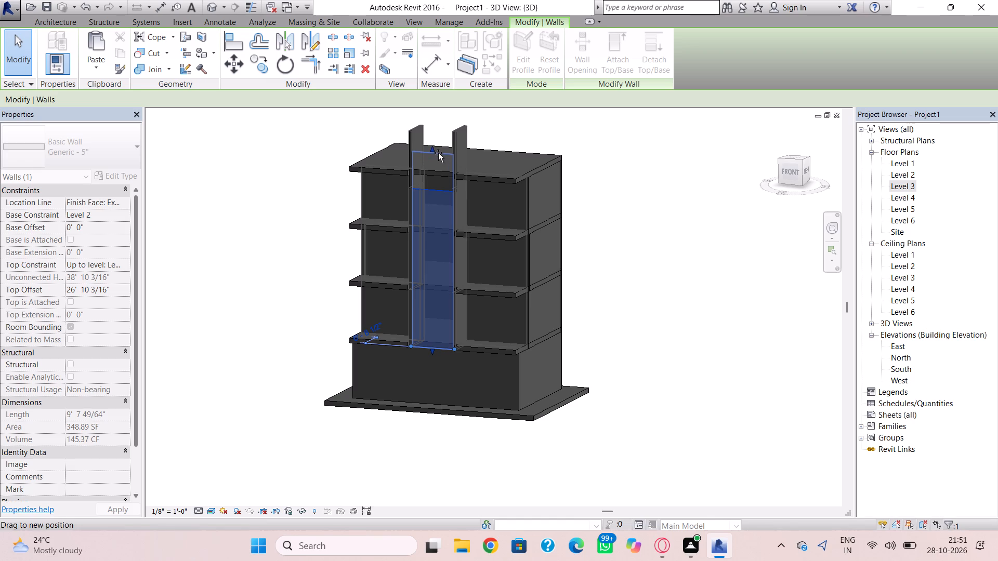
Close the limited-access licence notice covering the 3D view and clear the wall selection.
left_click(461, 139)
right_click_drag(487, 154, 418, 173, "shift")
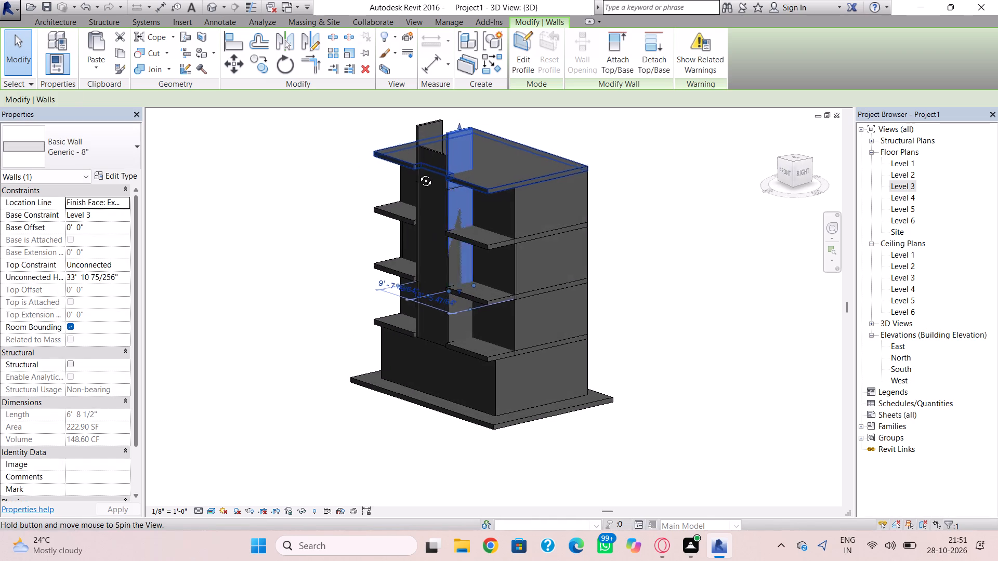
right_click_drag(418, 173, 441, 179, "shift")
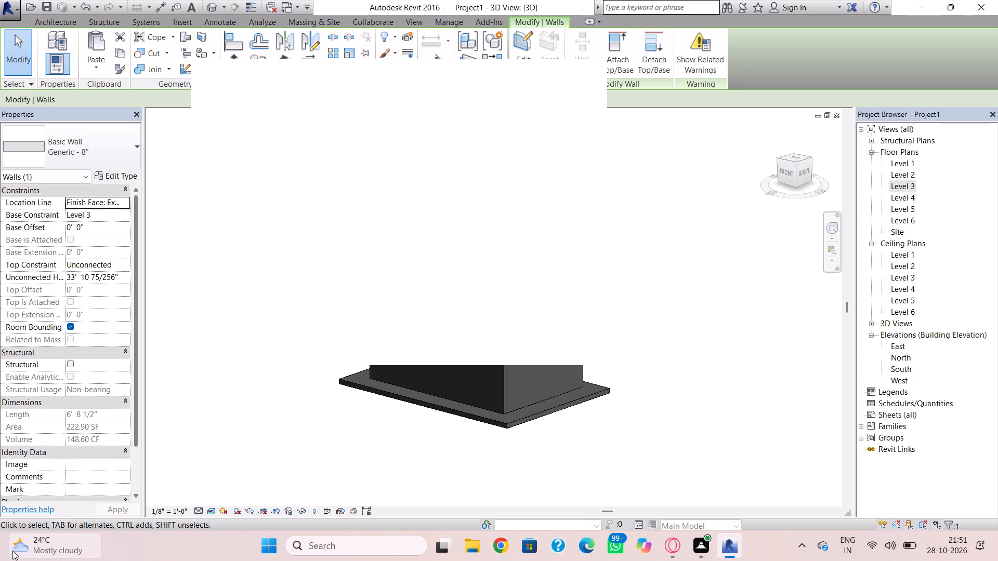
scroll(997, 560, "up", 9)
middle_click(997, 560)
scroll(997, 560, "down", 1)
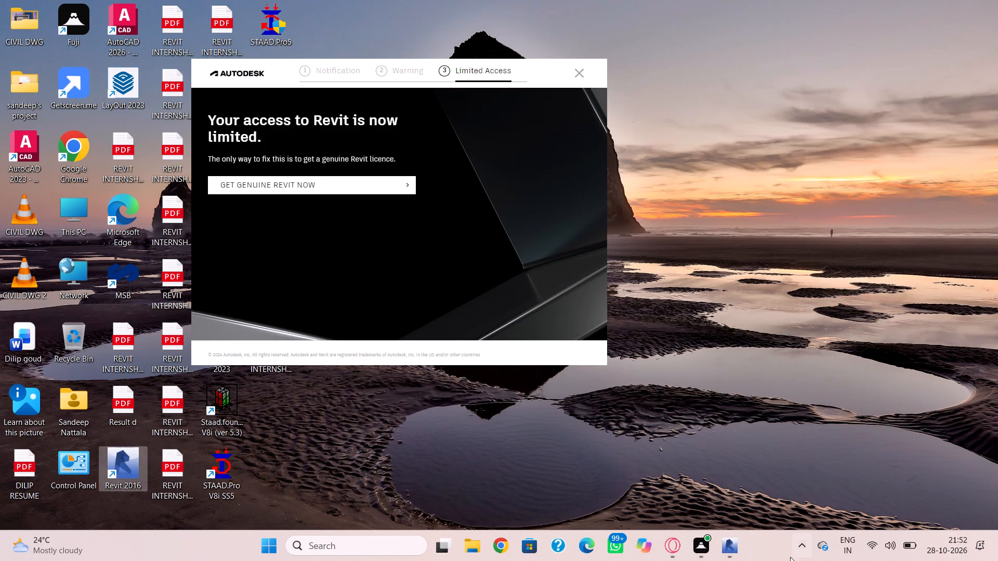
left_click(729, 549)
scroll(731, 546, "down", 1)
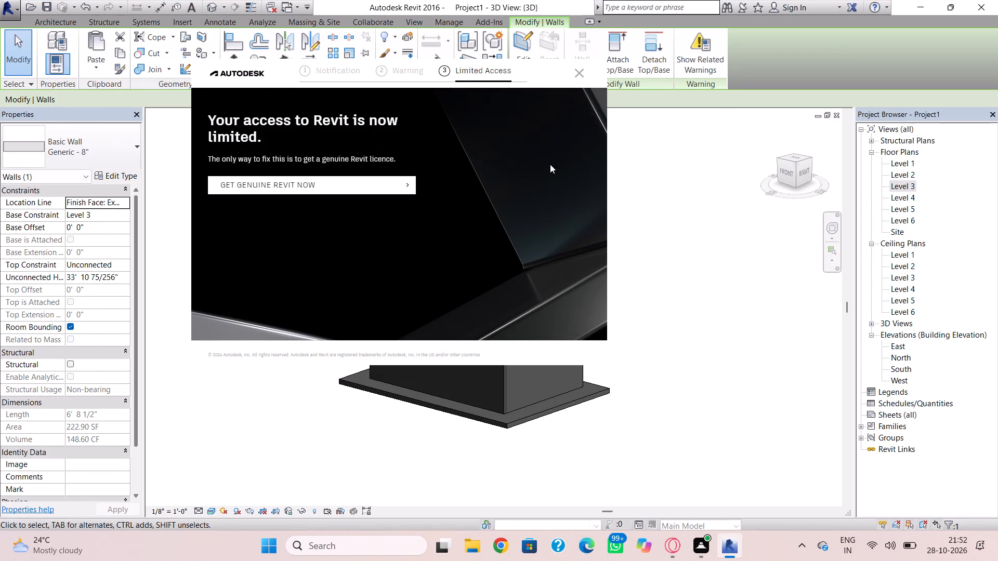
left_click(574, 72)
scroll(465, 164, "up", 3)
key("Escape")
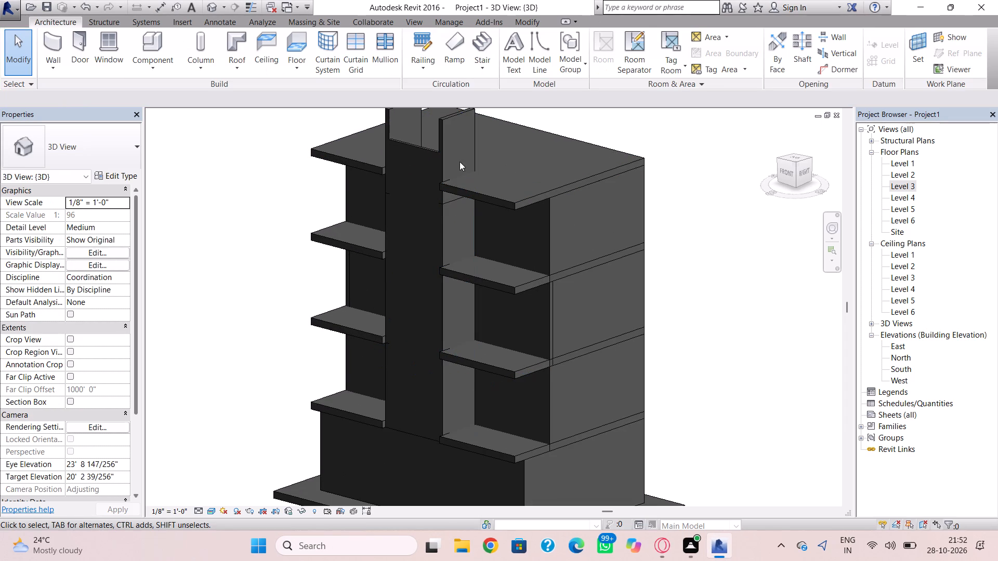
Delete the Level 3-based Generic - 8" duplicate wall on the east side of the front feature.
left_click(445, 128)
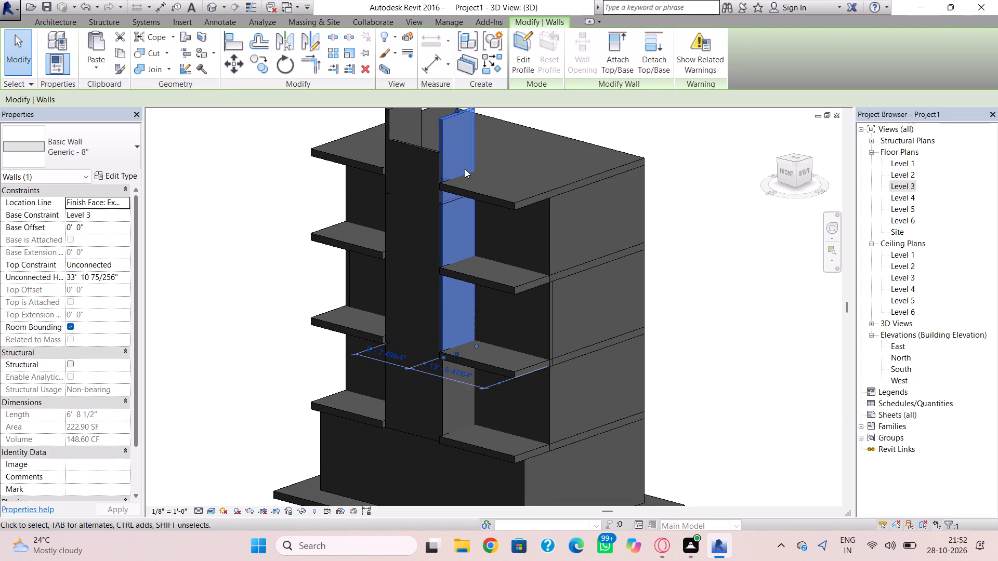
key("Delete")
Raise the top of the feature's Level 2-based east side wall above the Level 5 roof, to a height of about 41'-0".
left_click(457, 202)
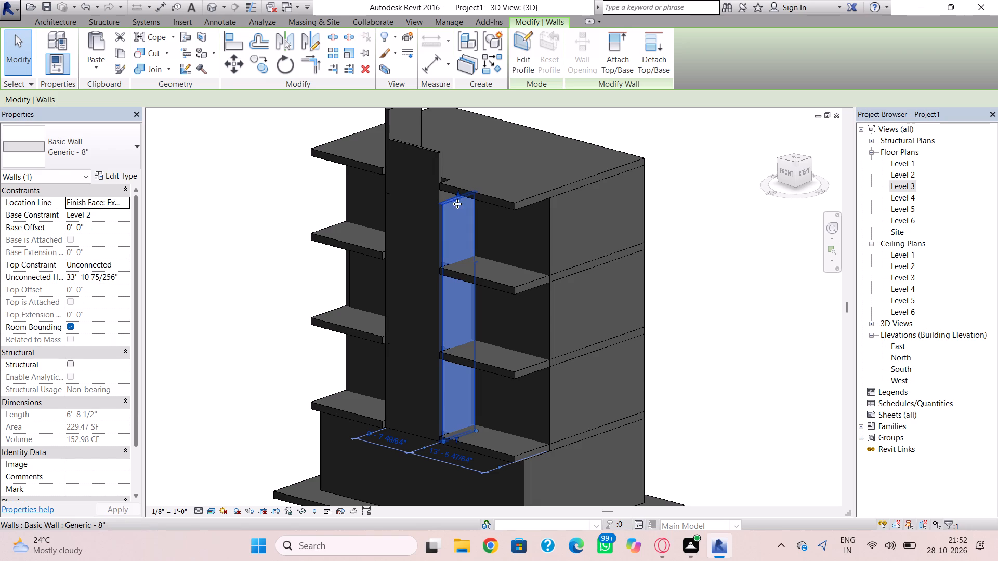
left_click_drag(456, 192, 455, 148)
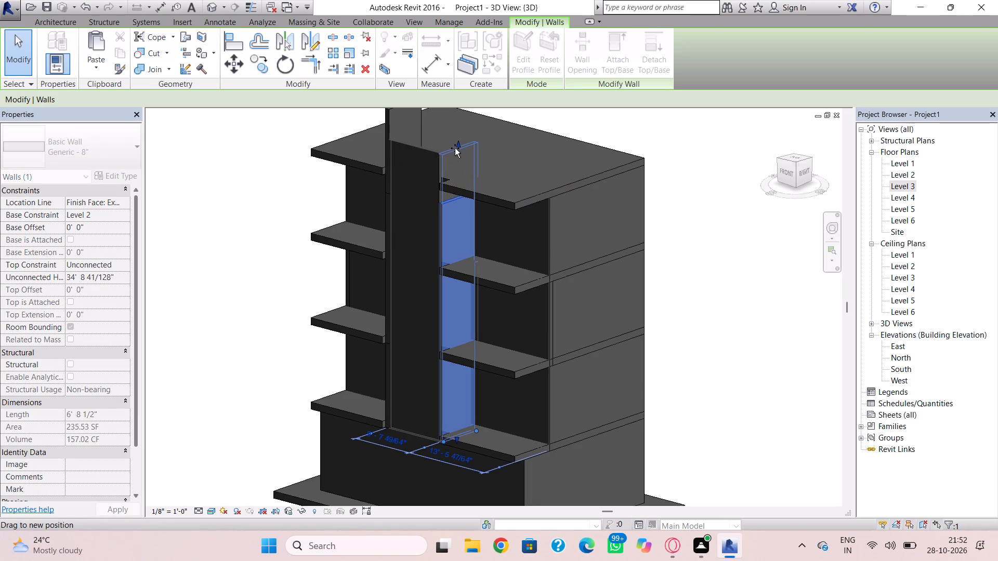
left_click_drag(455, 148, 454, 148)
Delete the Level 3-based Generic - 8" duplicate wall on the west side of the front feature.
right_click_drag(437, 186, 614, 184, "shift")
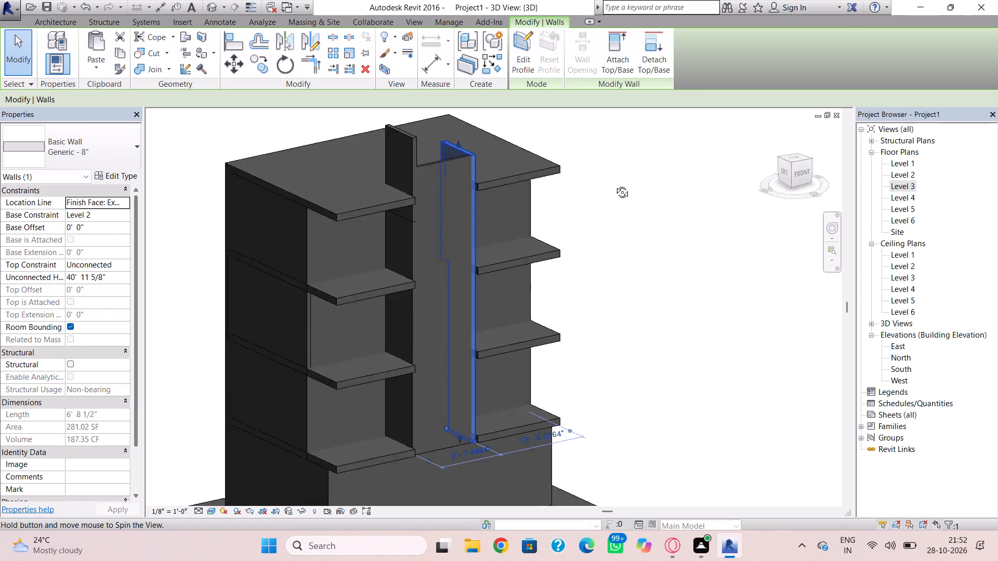
right_click_drag(614, 184, 670, 156, "shift")
left_click(444, 151)
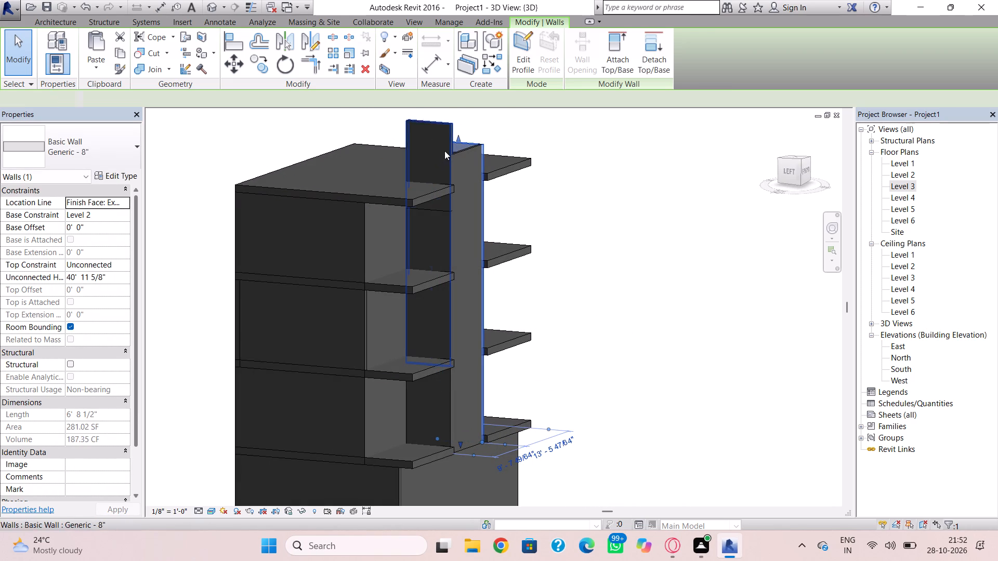
key("Delete")
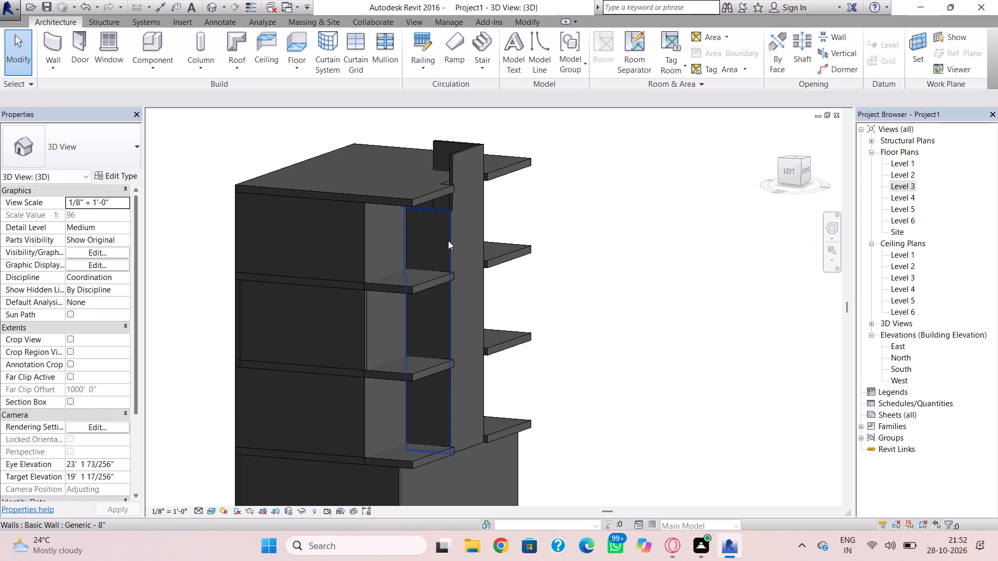
Raise the top of the feature's Level 2-based west side wall above the Level 5 roof, to a height of about 41'-0".
left_click(448, 241)
left_click_drag(425, 209, 427, 153)
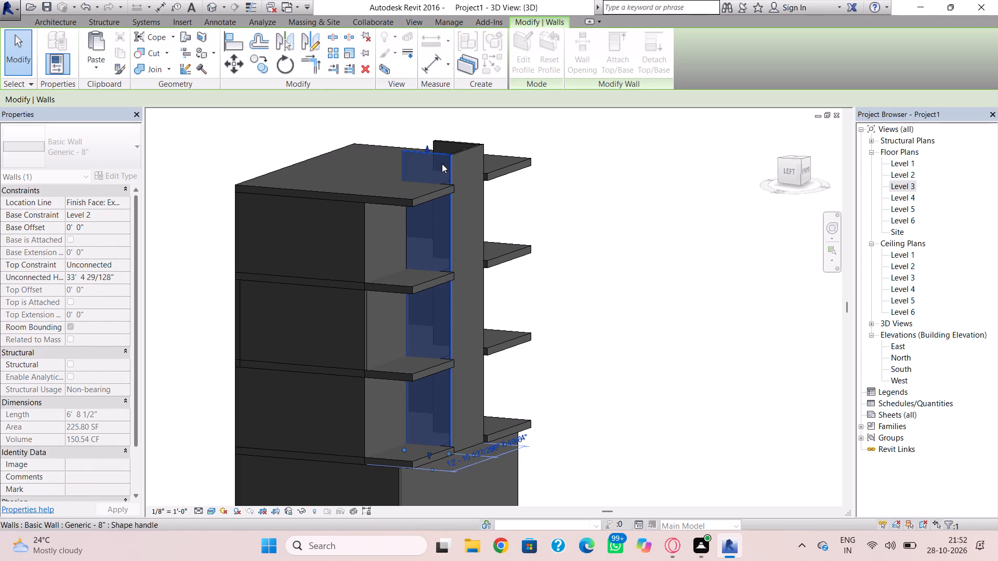
key("Escape")
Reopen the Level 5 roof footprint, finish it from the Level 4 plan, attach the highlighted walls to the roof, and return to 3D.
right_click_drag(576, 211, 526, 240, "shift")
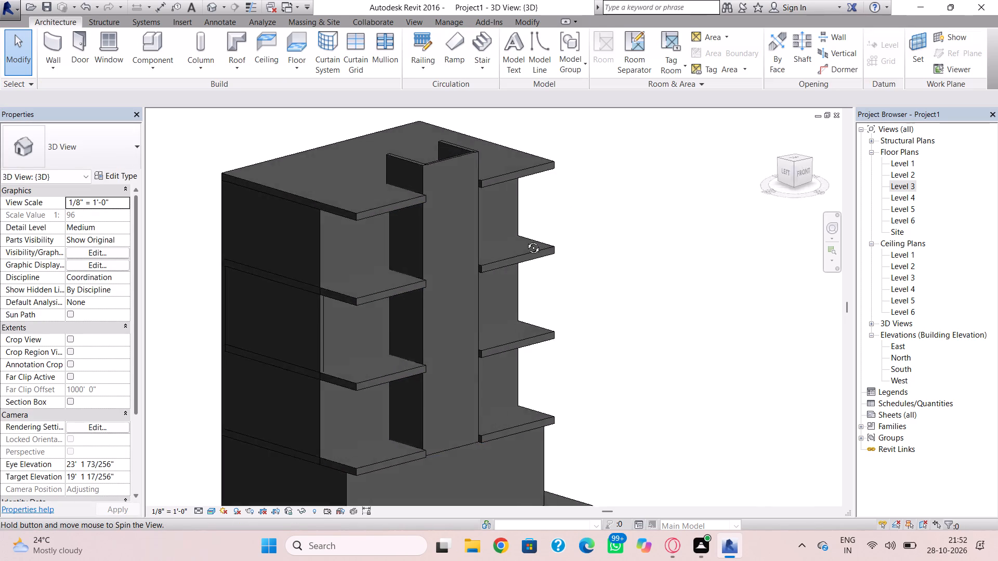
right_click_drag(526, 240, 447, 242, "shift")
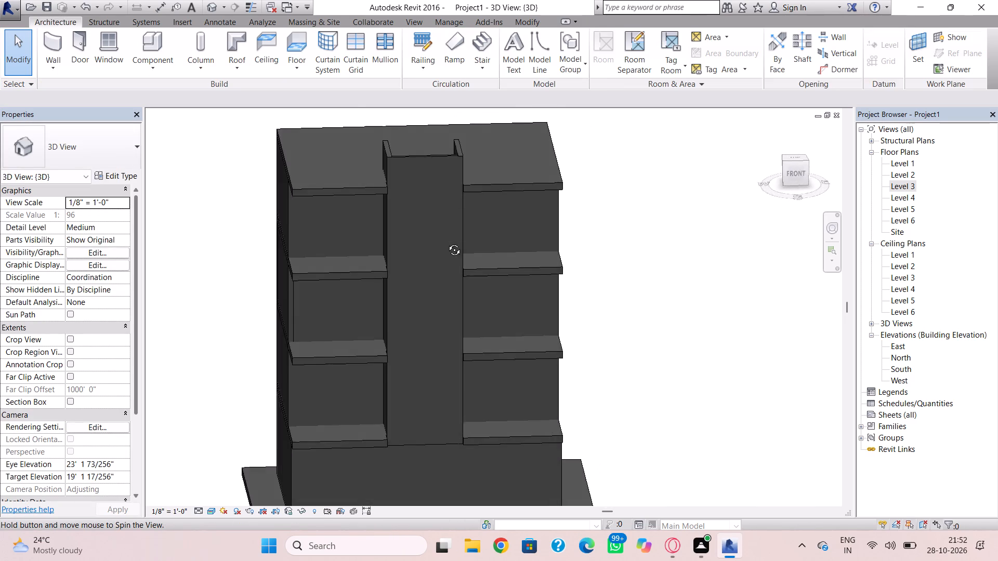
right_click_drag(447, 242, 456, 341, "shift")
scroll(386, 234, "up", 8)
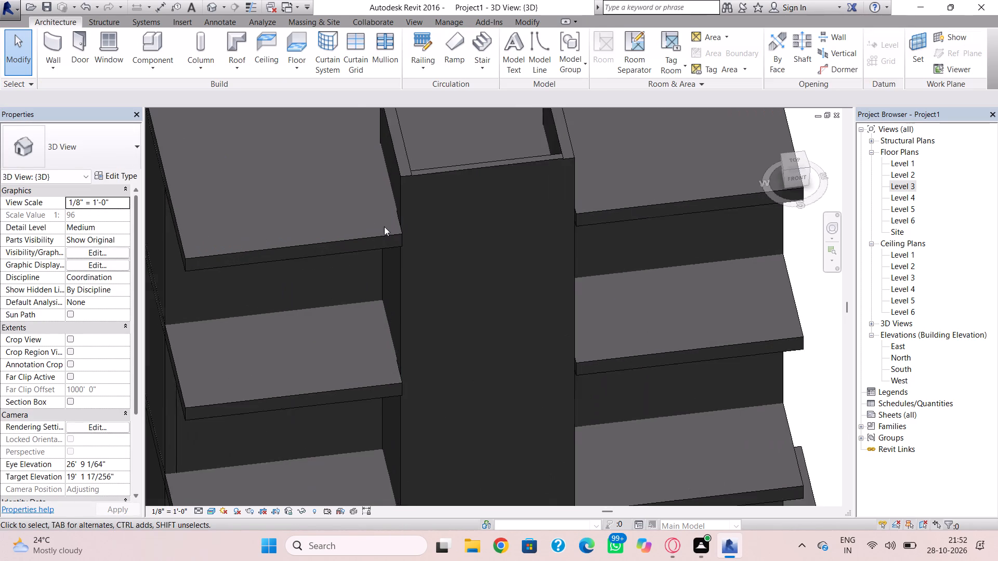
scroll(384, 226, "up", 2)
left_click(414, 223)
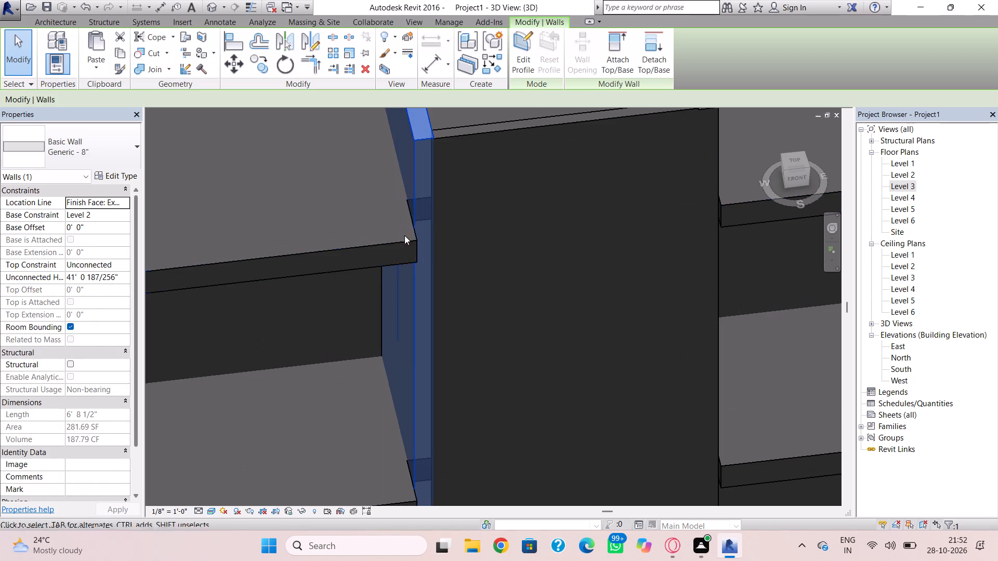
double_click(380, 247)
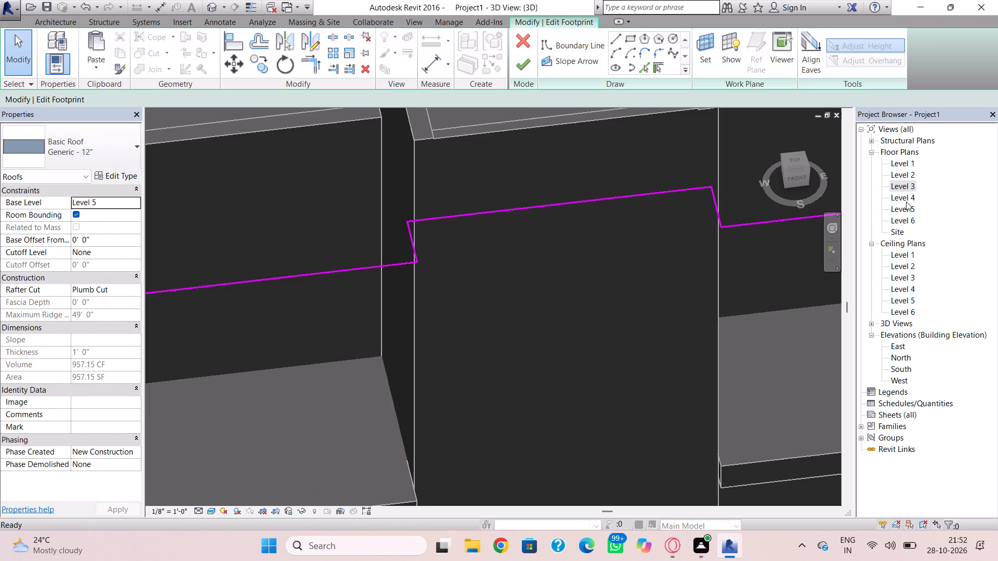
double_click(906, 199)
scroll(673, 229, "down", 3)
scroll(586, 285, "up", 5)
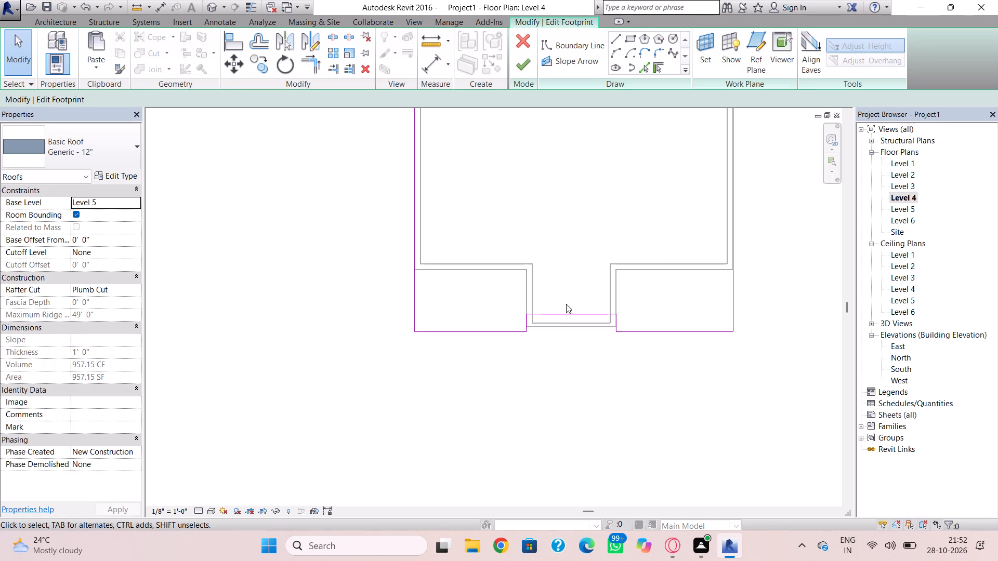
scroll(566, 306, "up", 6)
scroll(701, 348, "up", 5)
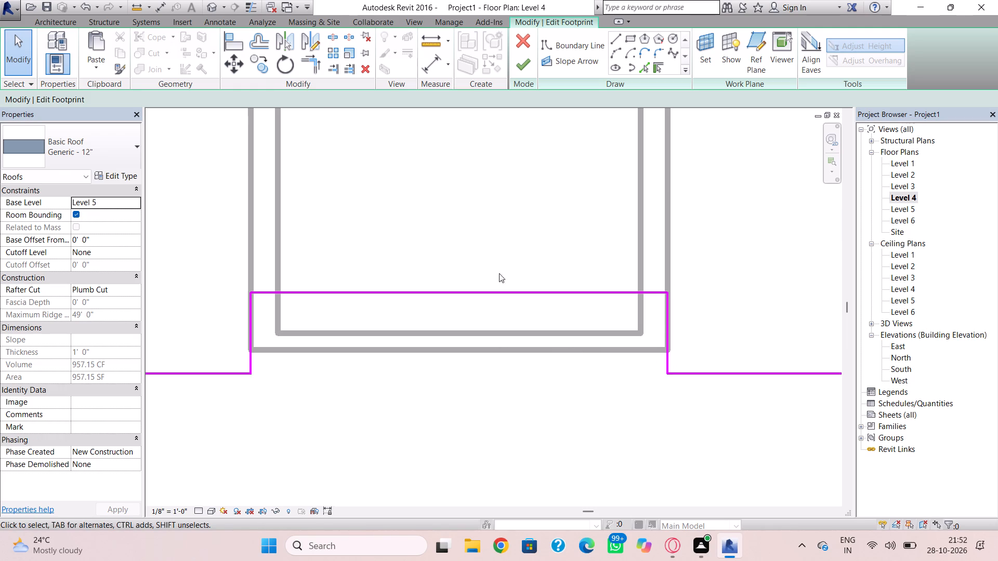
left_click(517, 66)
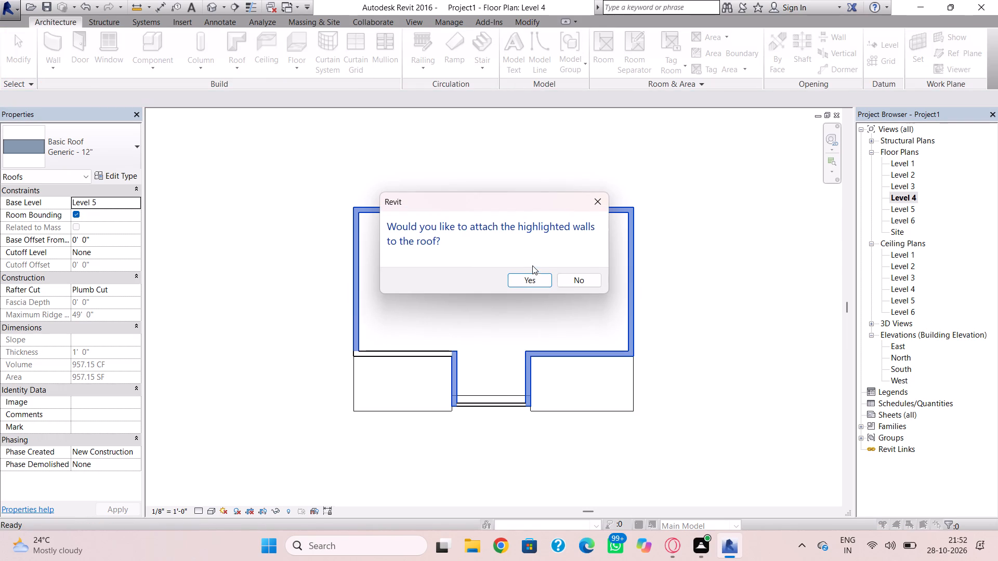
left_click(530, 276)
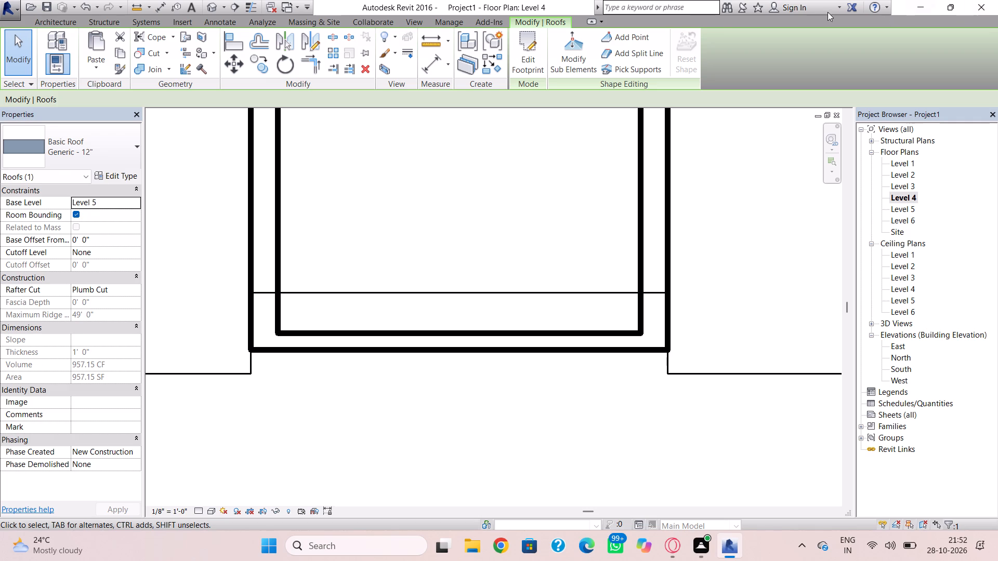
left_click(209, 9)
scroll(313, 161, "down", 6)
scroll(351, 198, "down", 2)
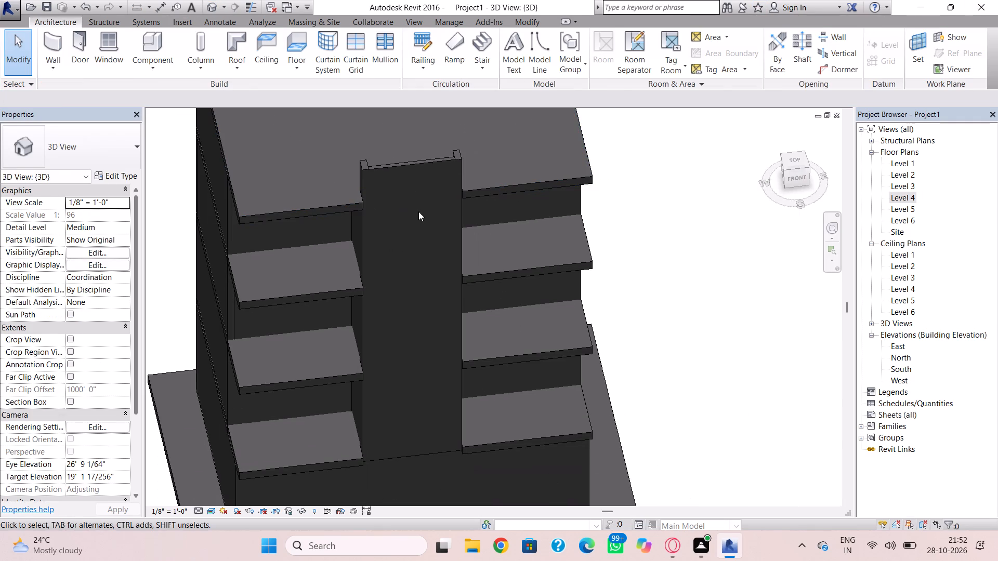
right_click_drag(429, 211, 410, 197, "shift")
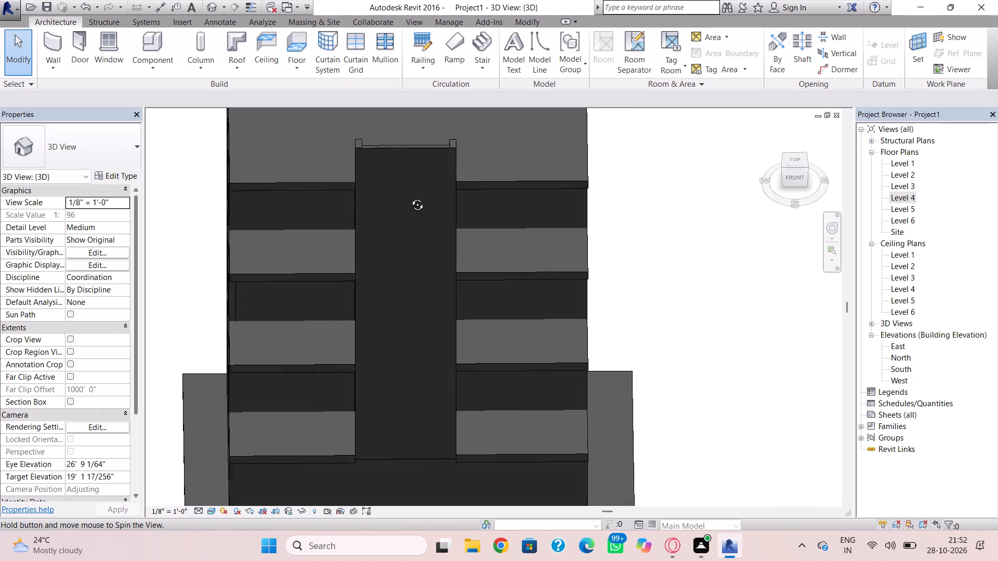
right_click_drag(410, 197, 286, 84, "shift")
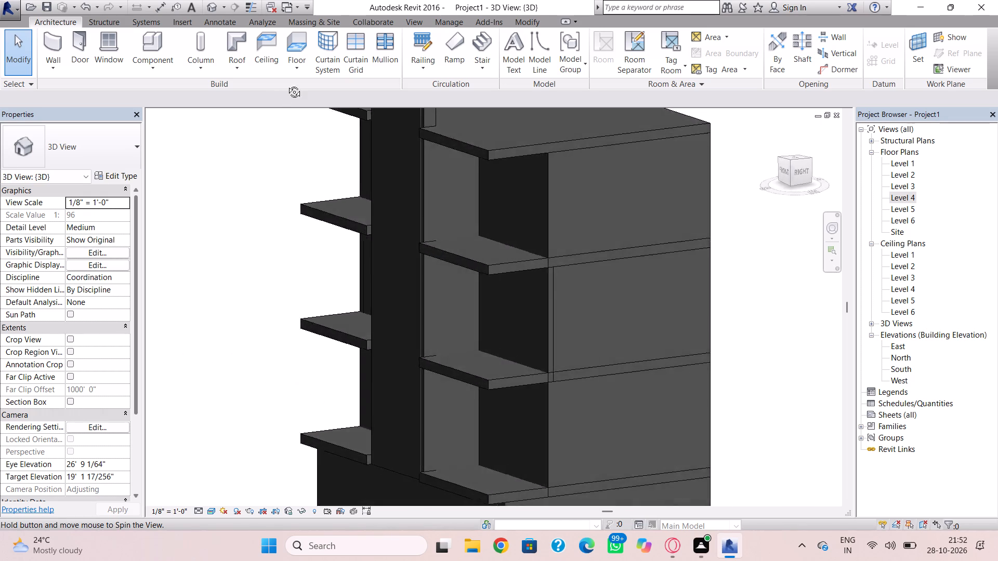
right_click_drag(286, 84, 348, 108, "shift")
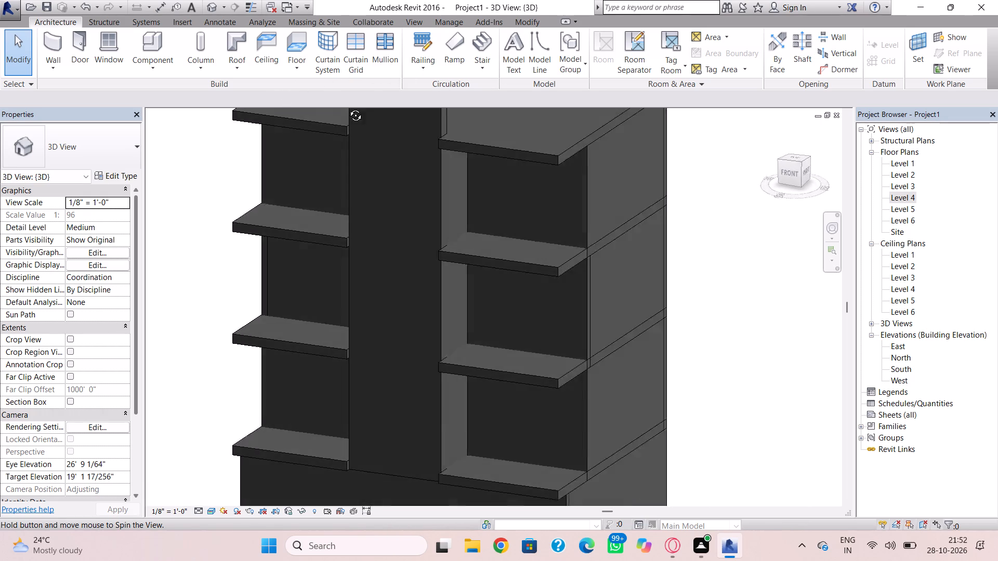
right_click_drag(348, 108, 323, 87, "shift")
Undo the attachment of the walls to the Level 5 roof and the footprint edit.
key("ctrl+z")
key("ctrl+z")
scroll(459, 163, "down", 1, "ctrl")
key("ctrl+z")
Examine the top of the front feature and its side walls where they rise above the Level 5 roof.
middle_click_drag(462, 204, 470, 250, "ctrl")
scroll(470, 246, "down", 7)
middle_click_drag(475, 242, 401, 348)
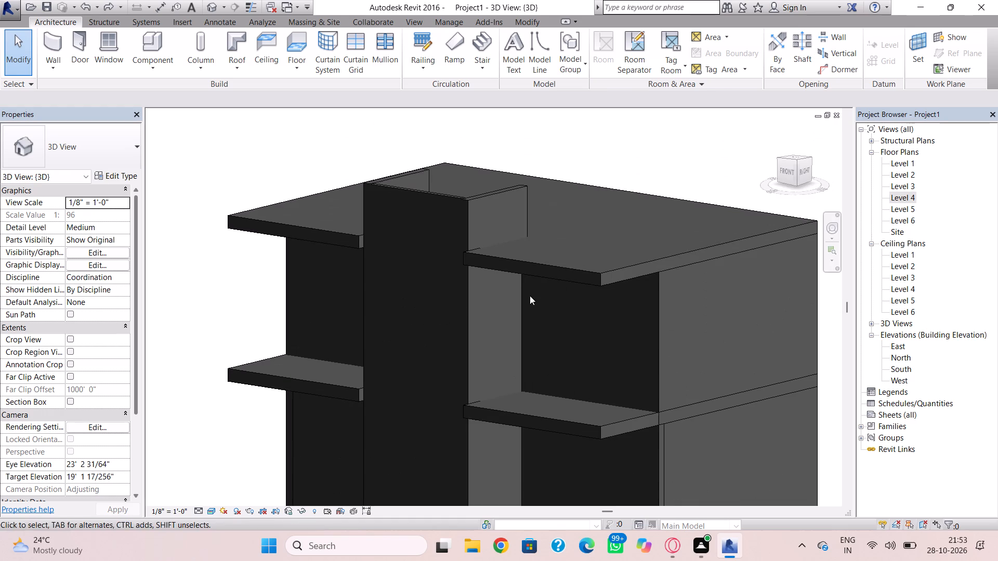
right_click_drag(463, 254, 523, 258, "ctrl")
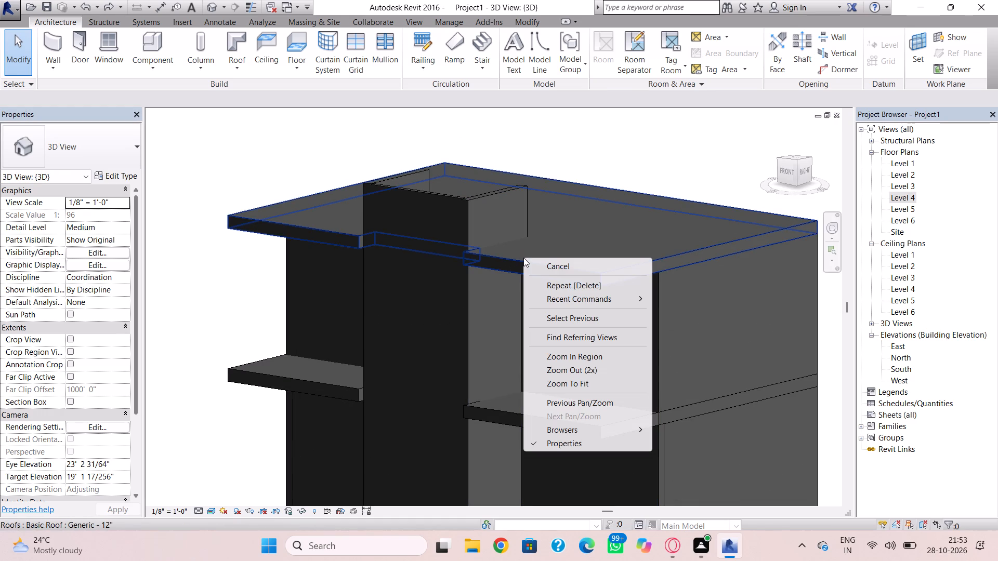
key("Escape")
right_click_drag(443, 256, 494, 257, "shift")
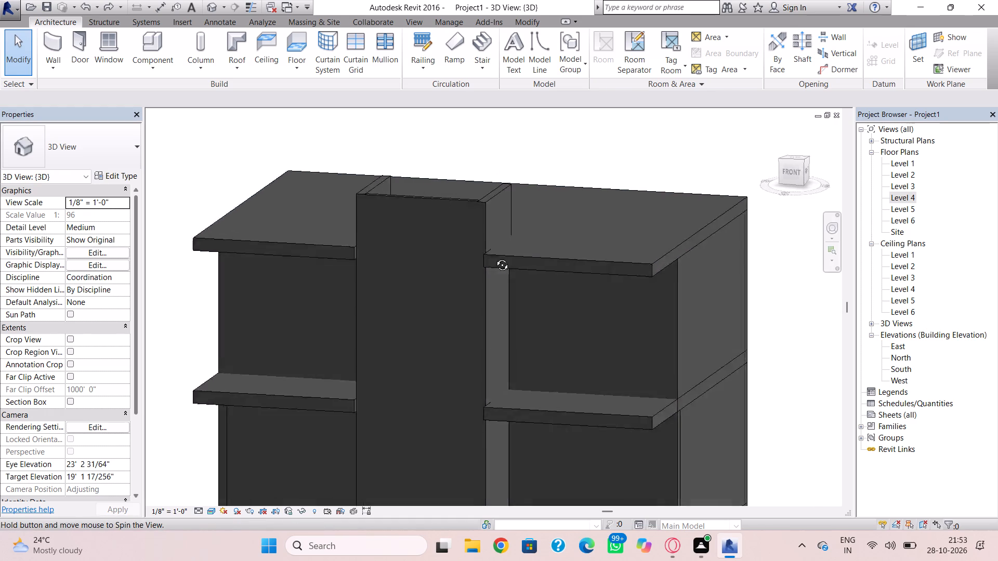
right_click_drag(494, 257, 410, 244, "shift")
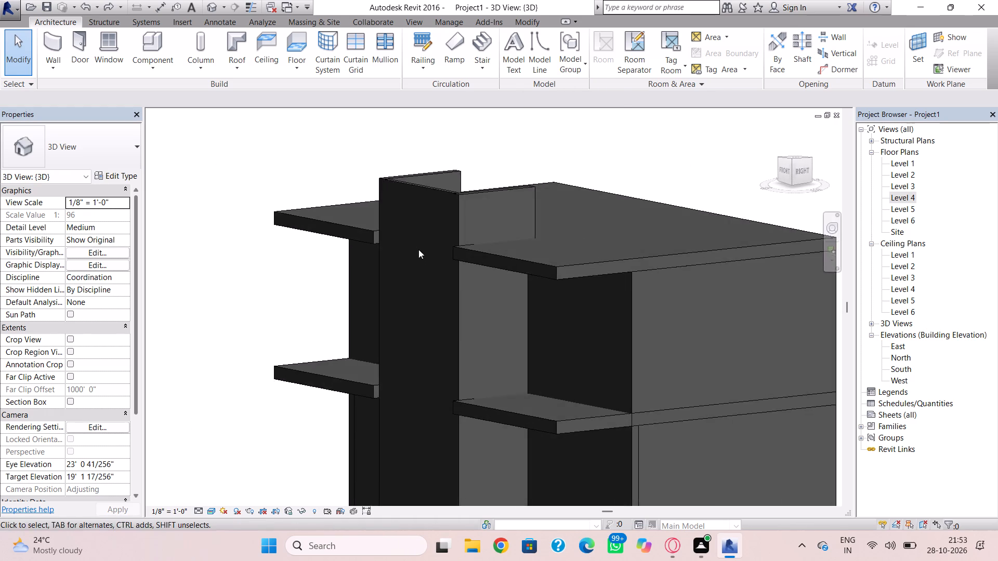
scroll(430, 258, "down", 5)
scroll(480, 331, "down", 1)
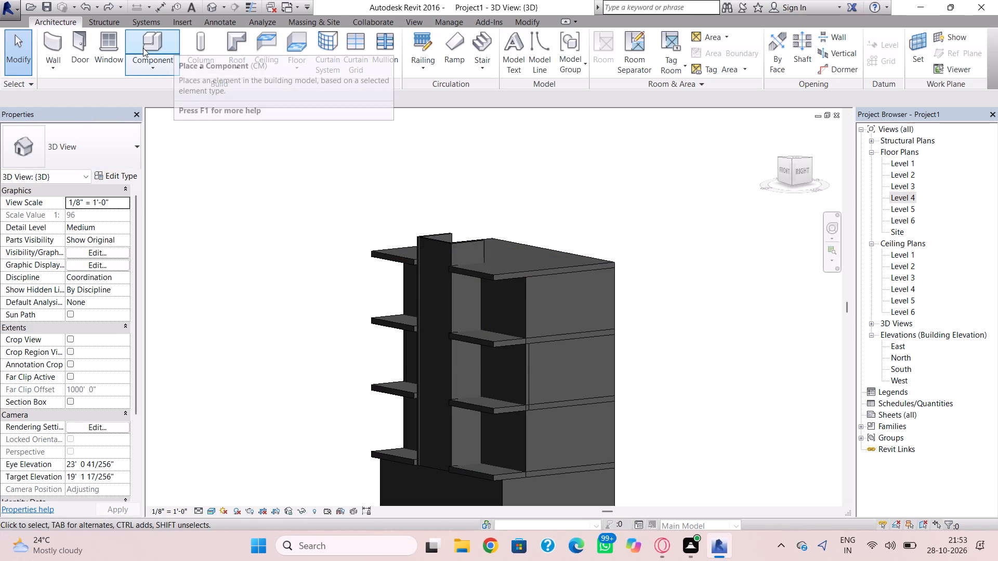
Create a Generic - 12" roof by footprint on Level 5, sketched as a rectangle over the front feature's outer wall faces, and attach the highlighted walls.
left_click(230, 46)
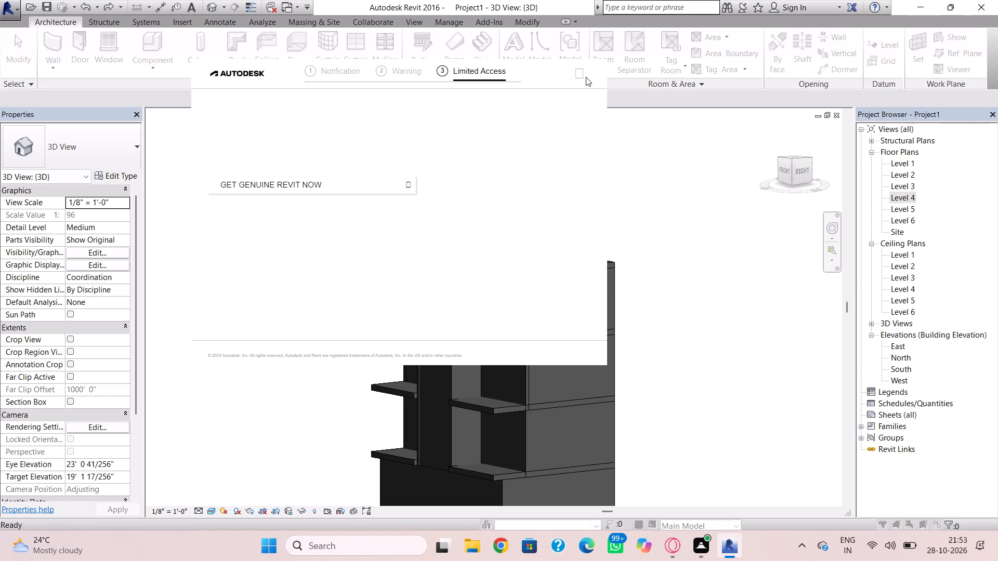
left_click(582, 72)
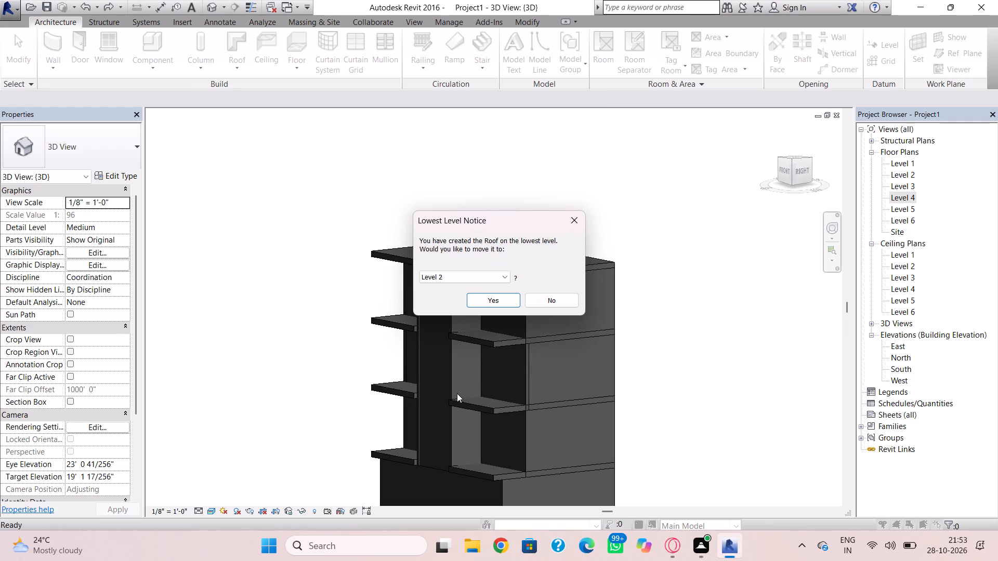
scroll(452, 396, "up", 4)
left_click(490, 284)
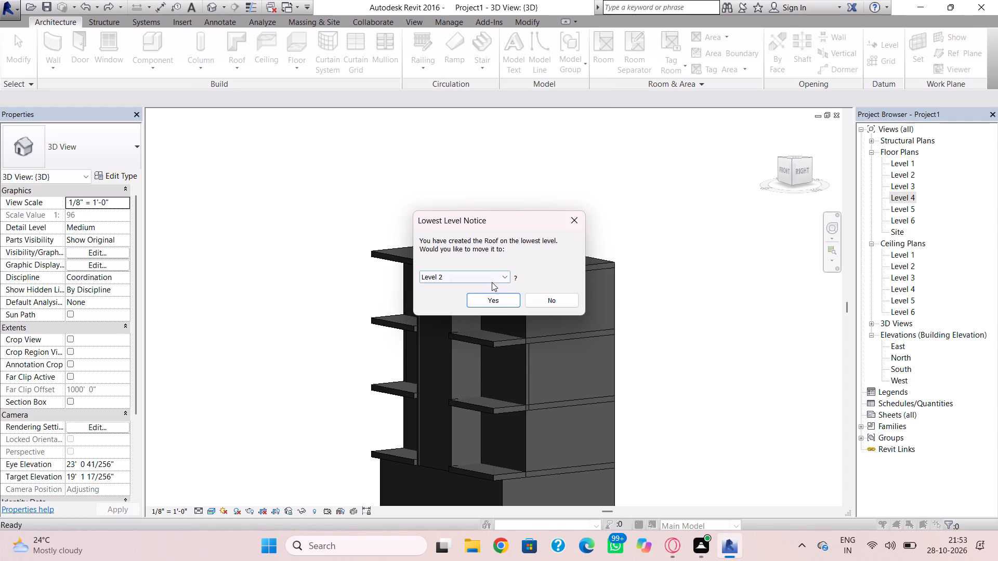
left_click(492, 282)
left_click(477, 322)
left_click(498, 307)
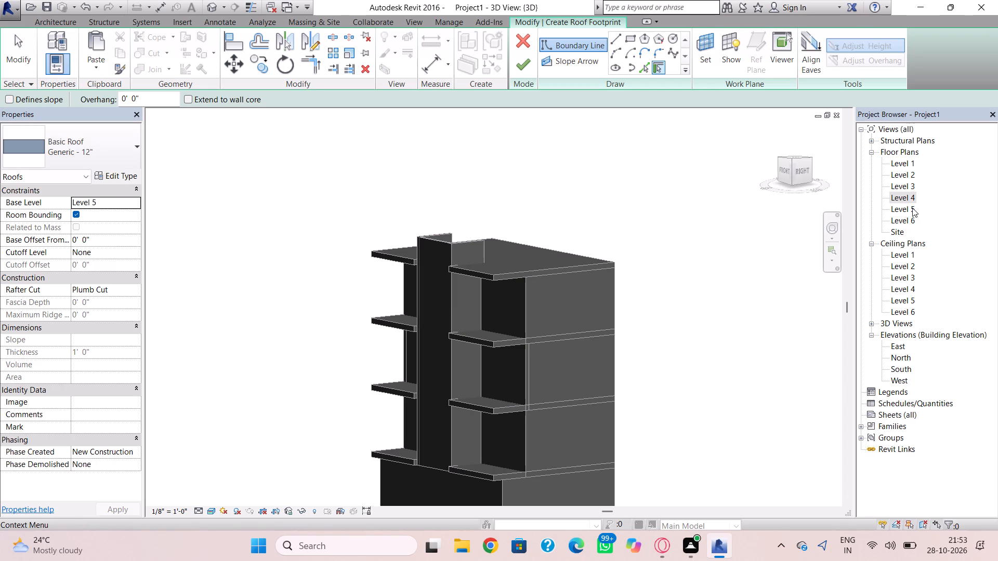
double_click(912, 198)
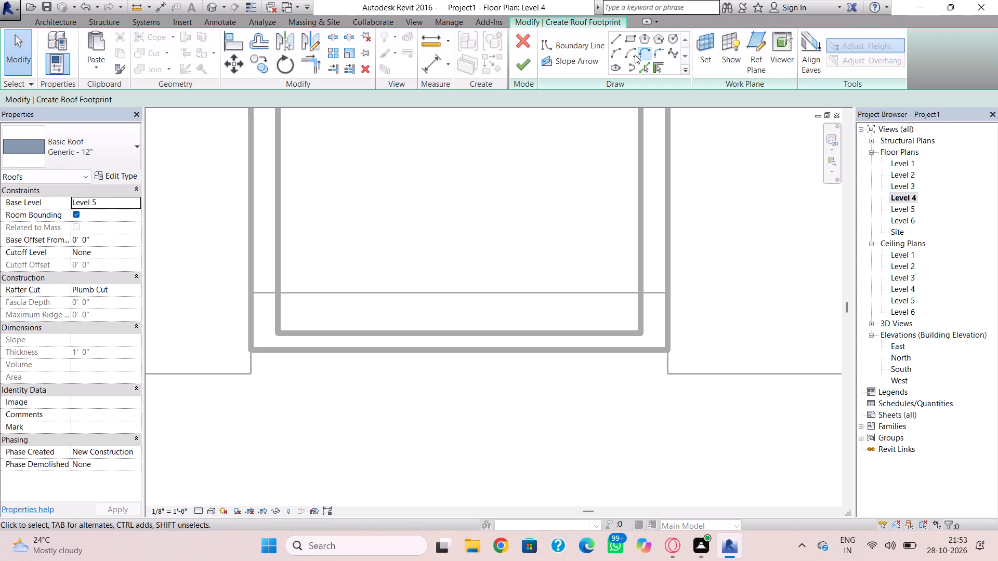
left_click(631, 38)
scroll(608, 184, "down", 5)
scroll(594, 241, "down", 3)
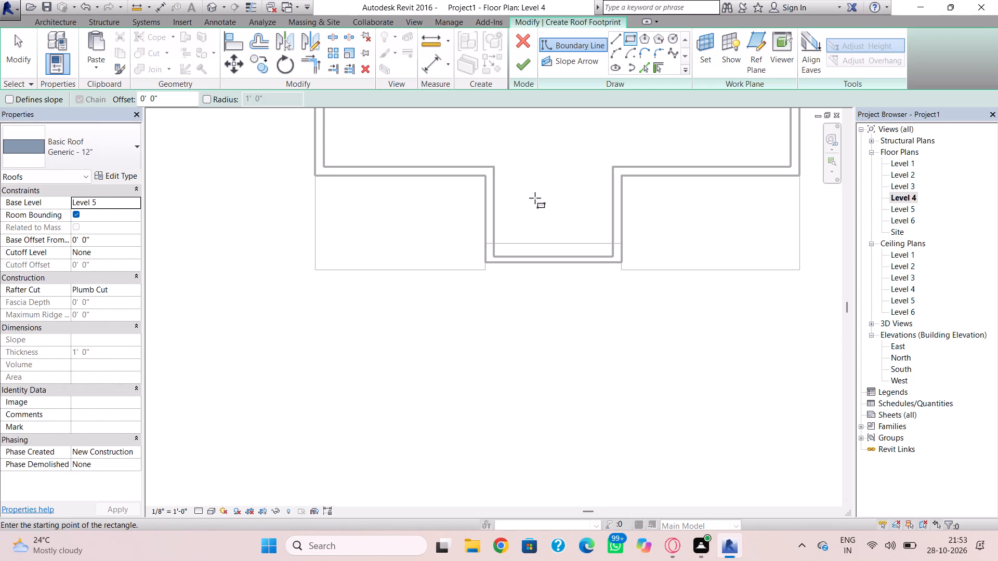
left_click(485, 168)
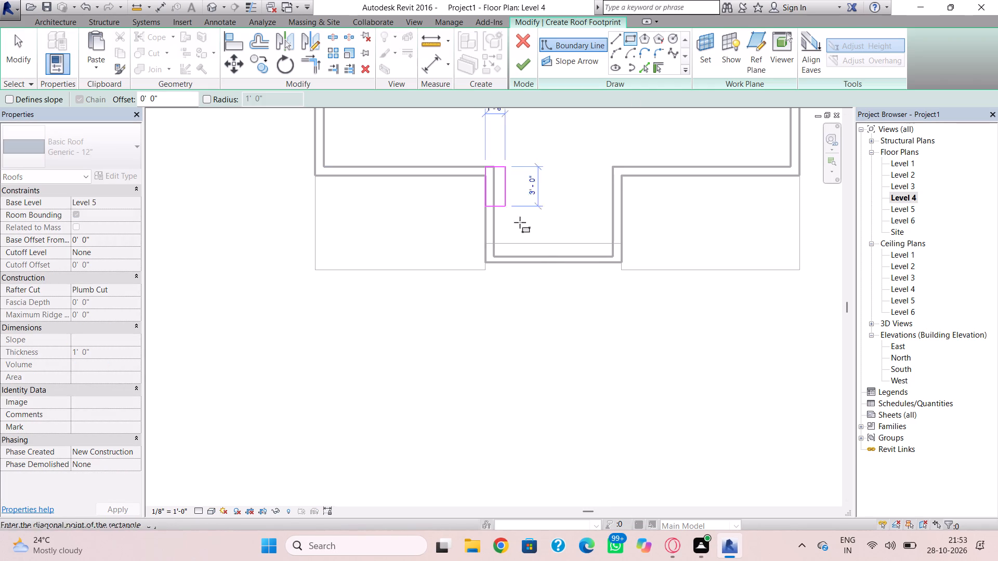
scroll(626, 264, "up", 4)
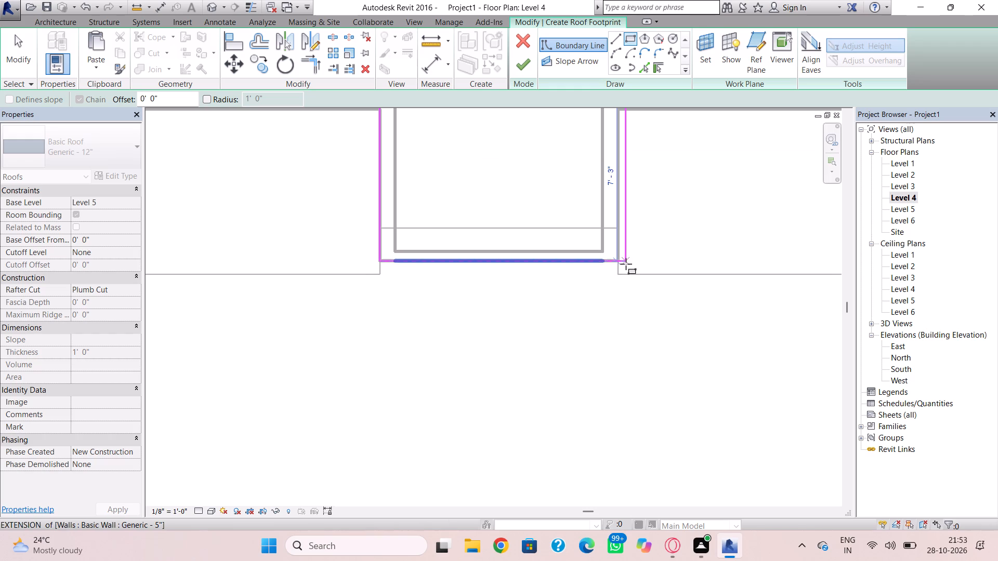
left_click(619, 261)
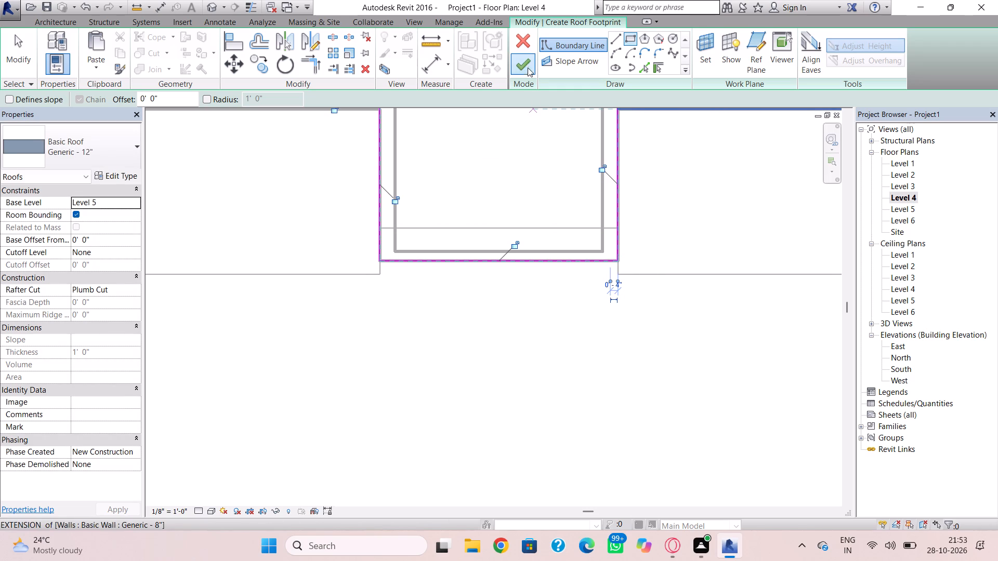
left_click(526, 64)
left_click(531, 275)
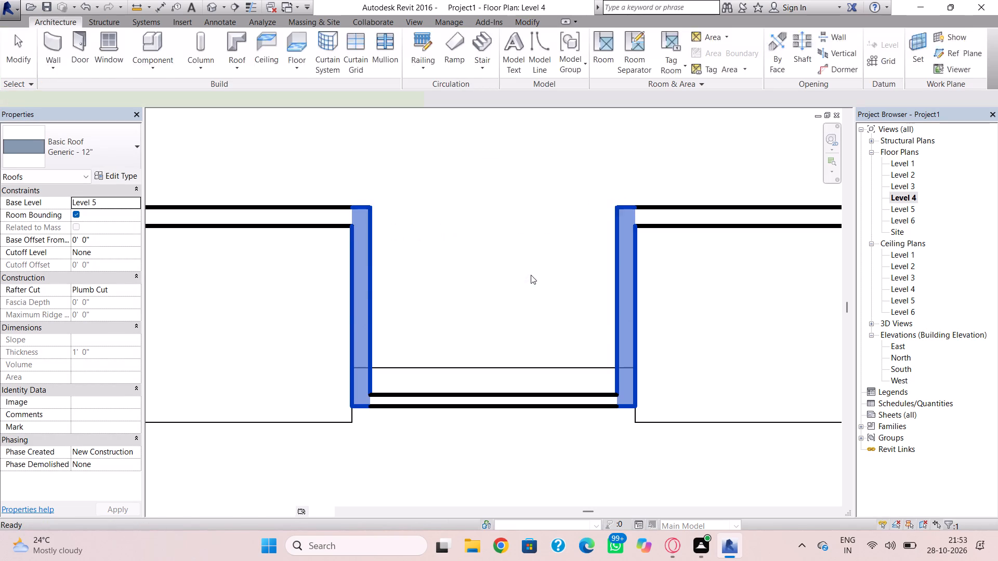
In 3D, set the front feature roof's base offset from Level 5 to 4', then to 5'.
left_click(214, 1)
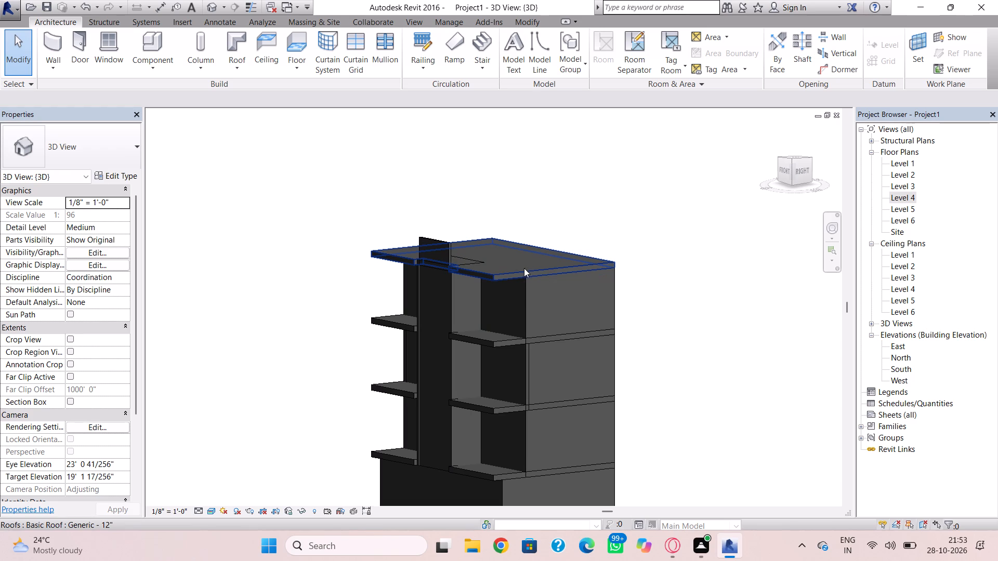
right_click_drag(523, 261, 474, 357, "shift")
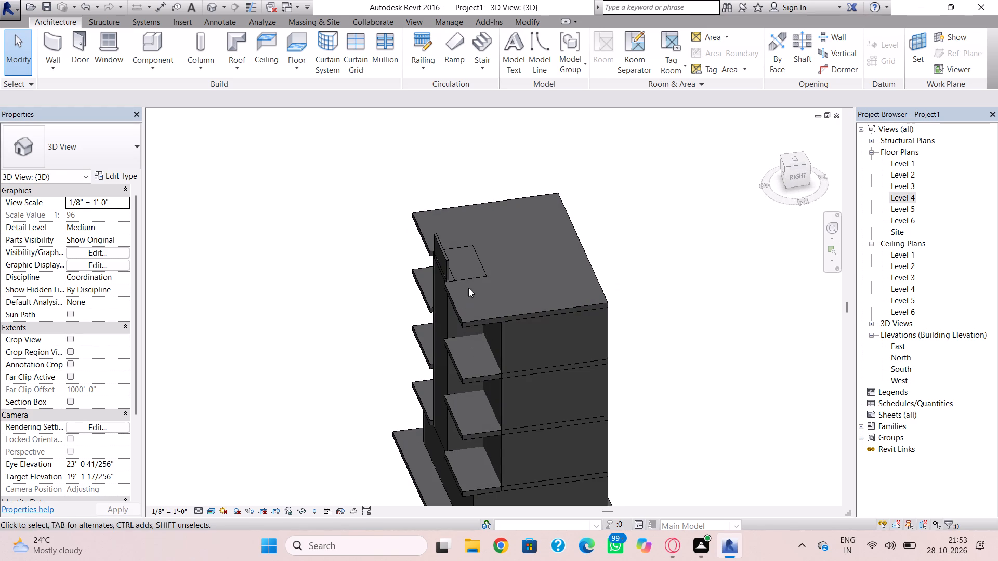
left_click(474, 274)
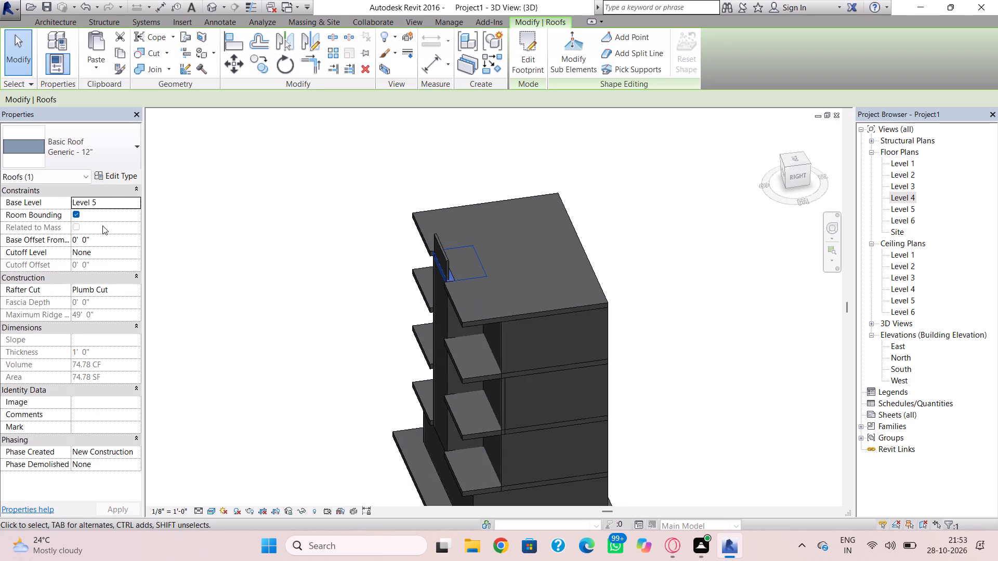
left_click(108, 236)
type("4'")
key("Return")
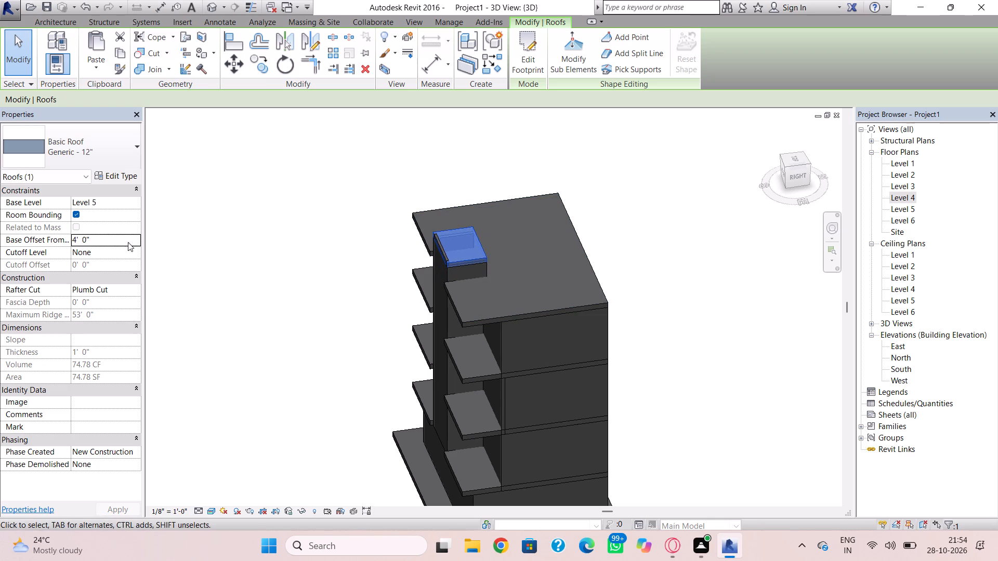
left_click(109, 237)
type("5'")
key("Return")
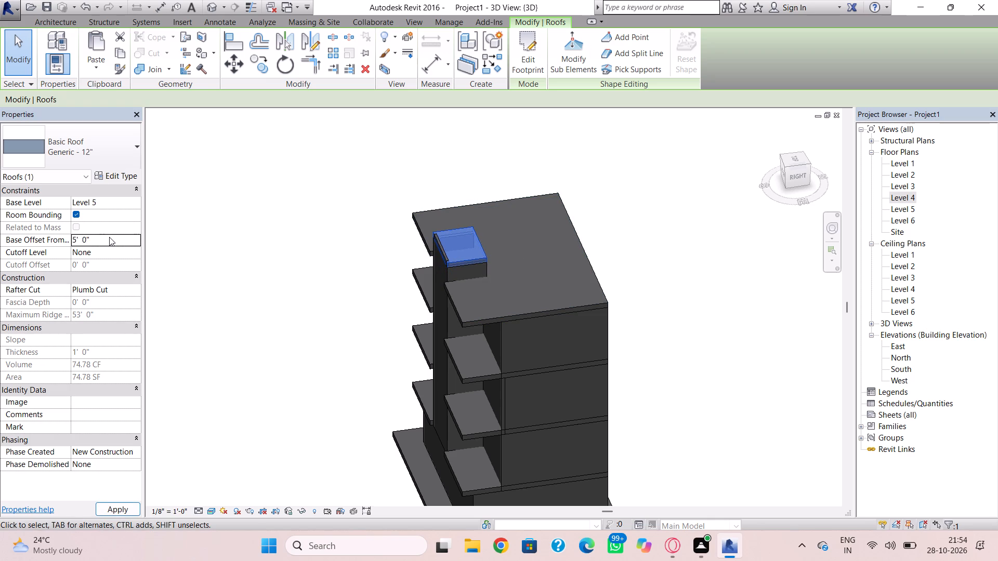
key("Escape")
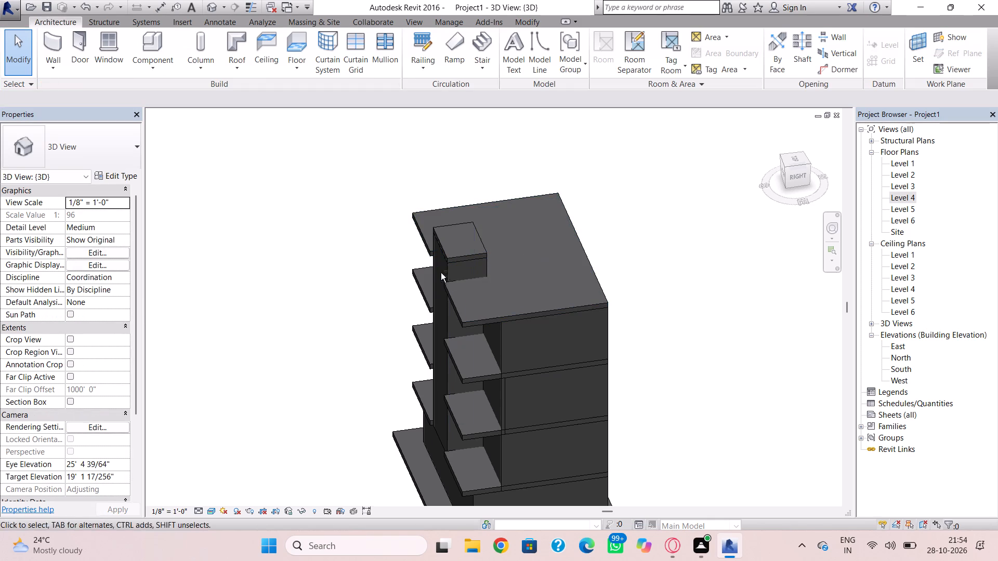
Orient the model to the front view, start placing a door, and load the Door-Curtain-Wall-Double-Storefront family from the Doors library.
right_click_drag(448, 277, 655, 315, "shift")
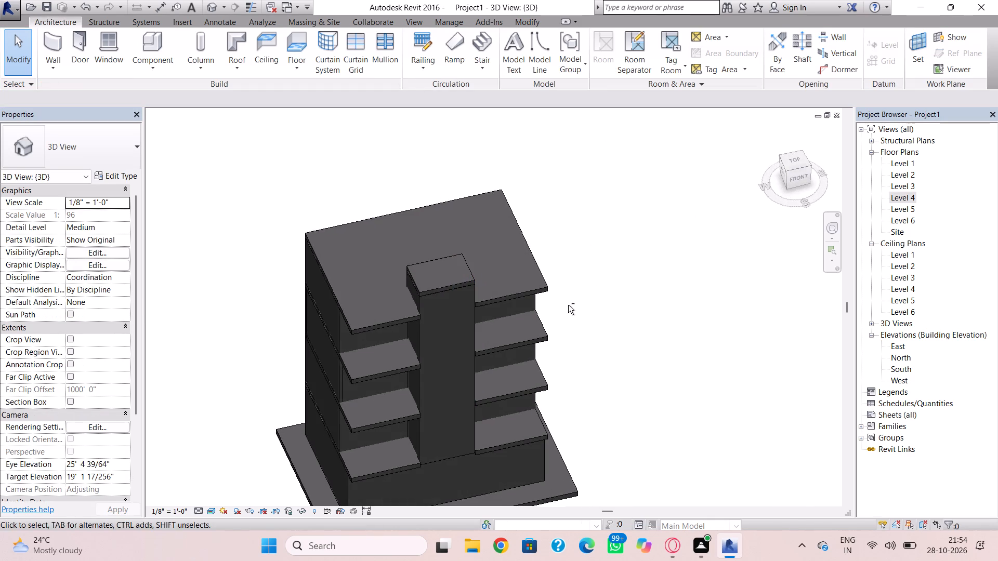
right_click_drag(564, 305, 551, 304, "shift")
right_click_drag(633, 308, 582, 241, "shift")
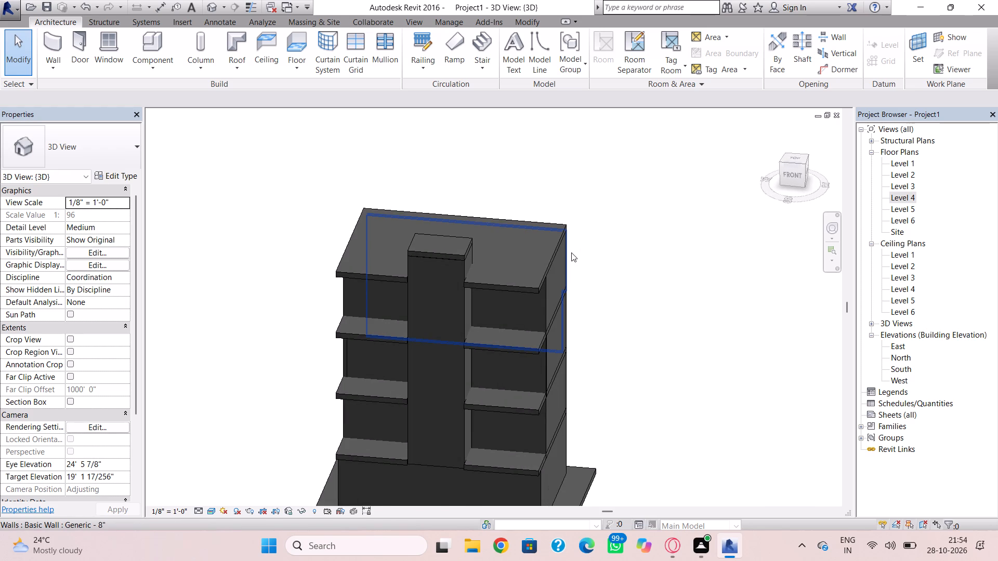
scroll(571, 252, "down", 1)
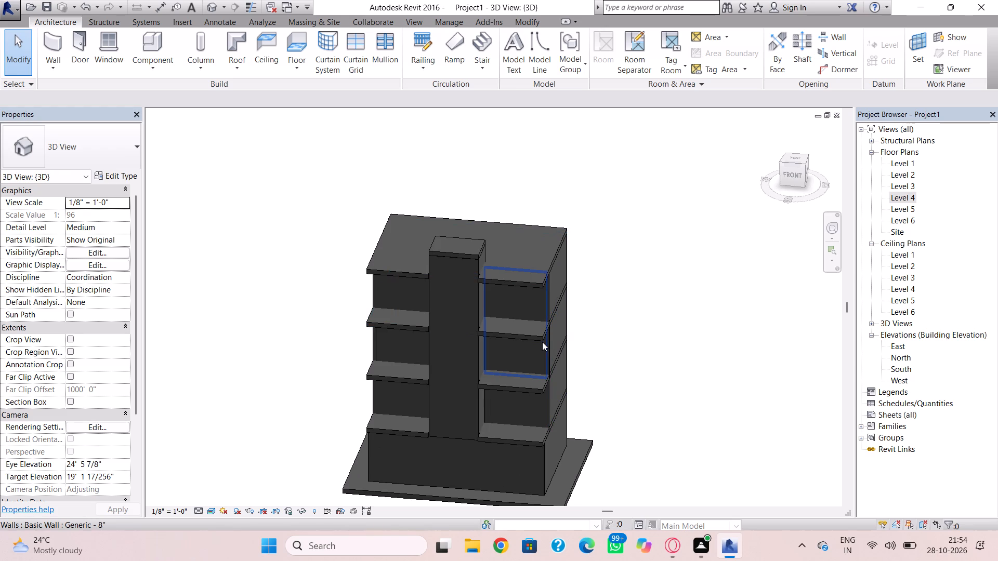
left_click(792, 179)
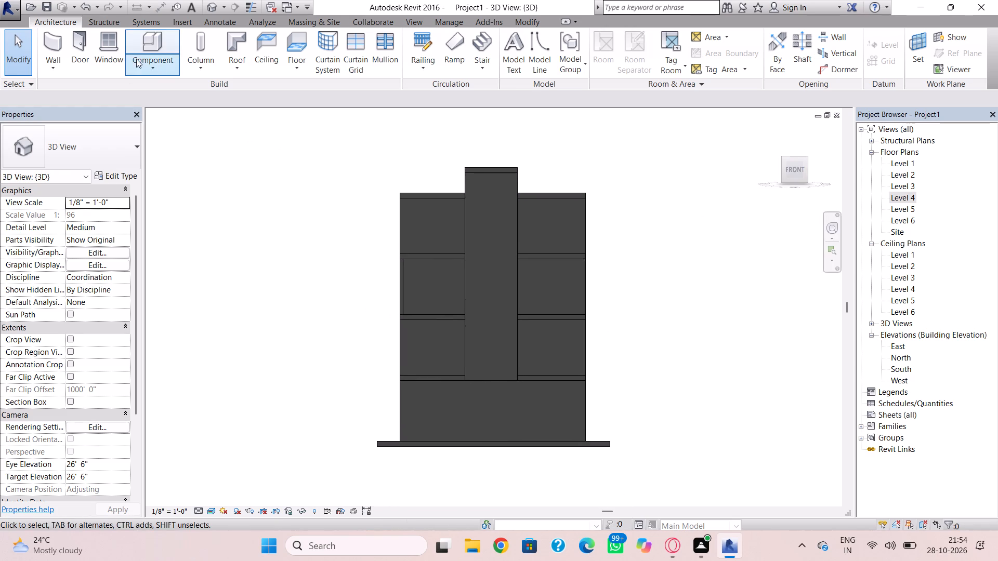
left_click(159, 62)
left_click(75, 48)
left_click(528, 52)
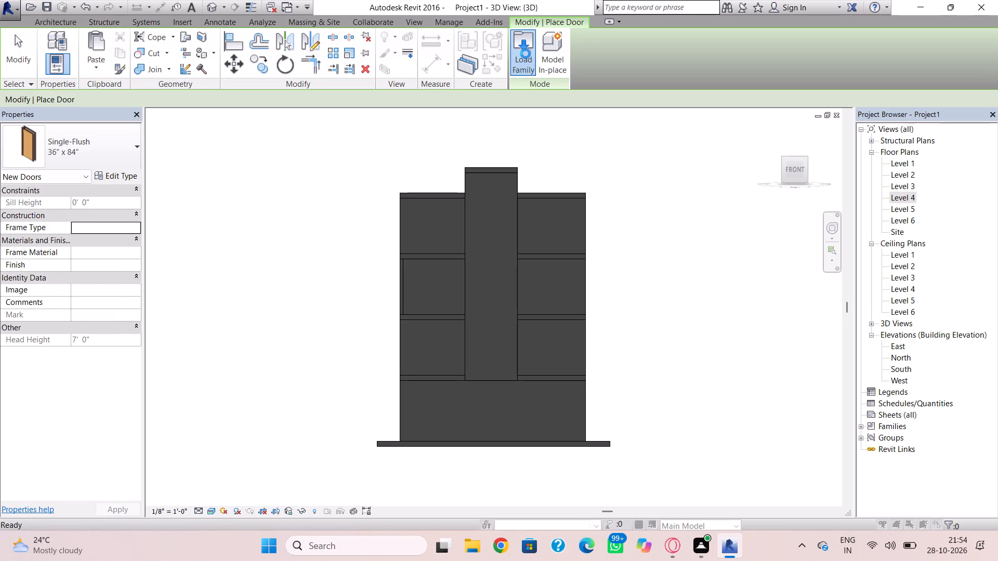
double_click(566, 242)
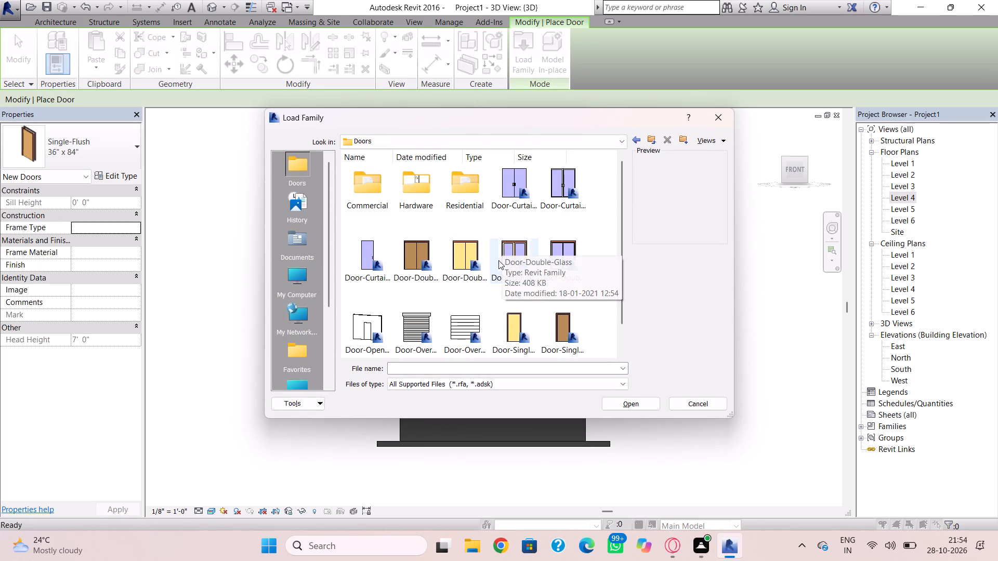
left_click(559, 193)
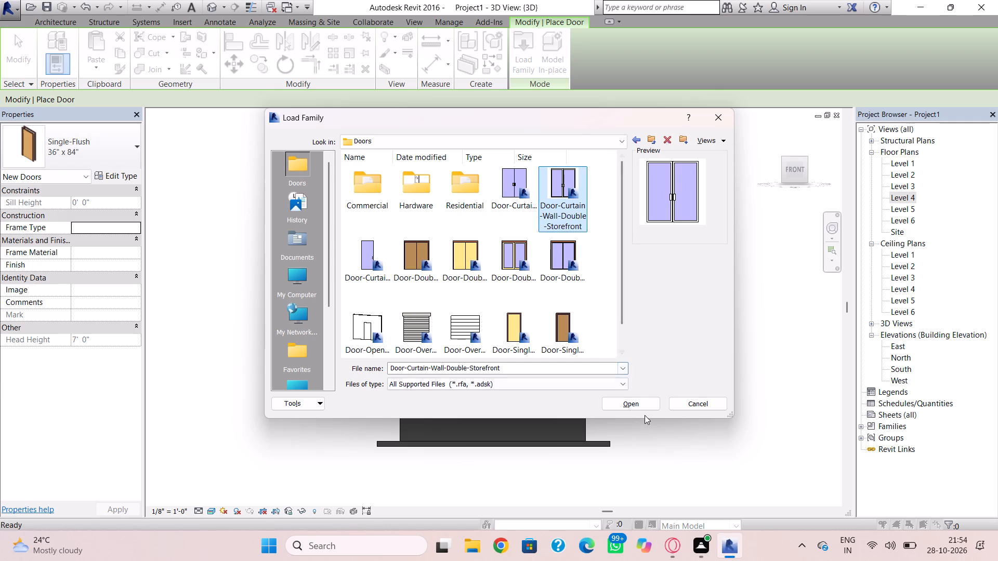
left_click(641, 406)
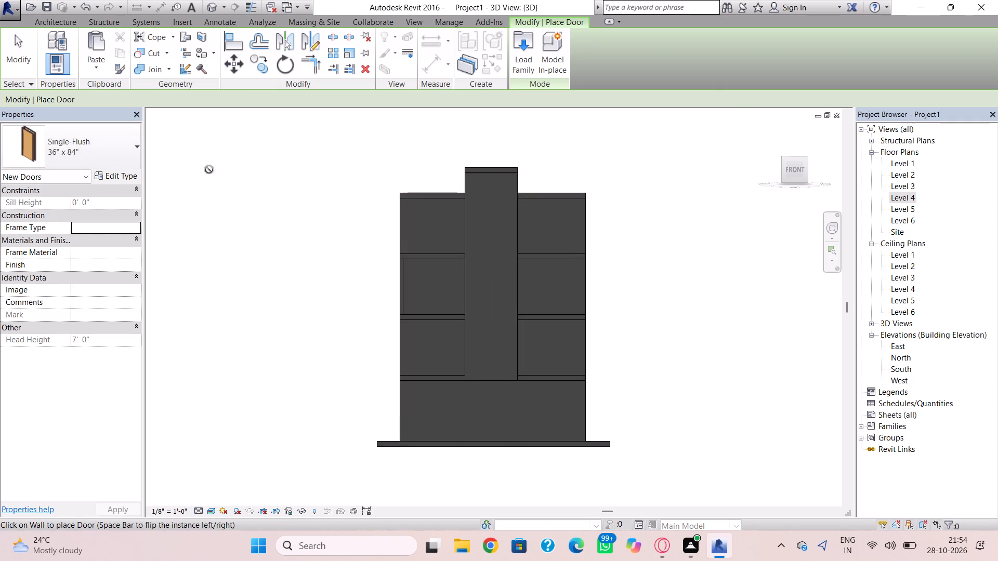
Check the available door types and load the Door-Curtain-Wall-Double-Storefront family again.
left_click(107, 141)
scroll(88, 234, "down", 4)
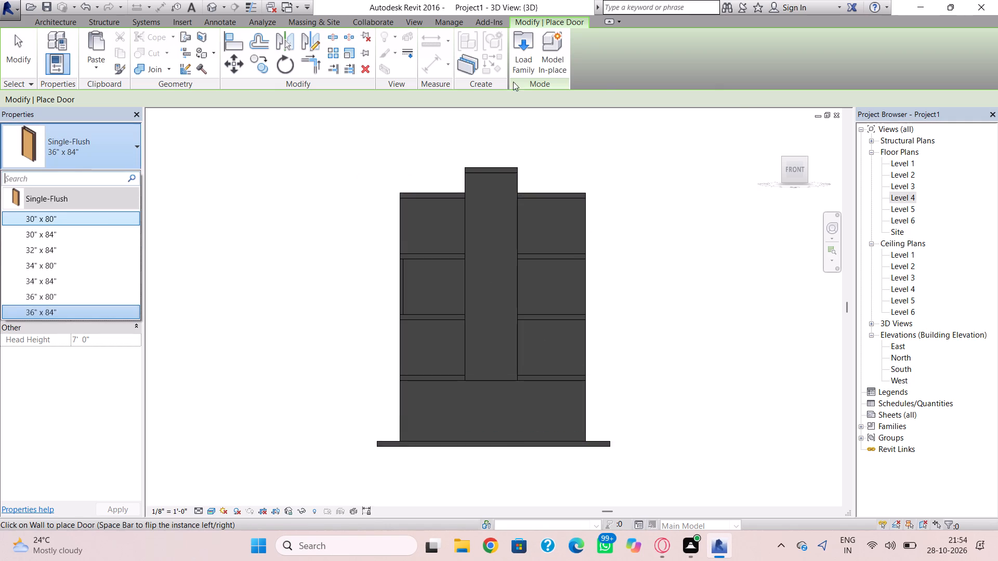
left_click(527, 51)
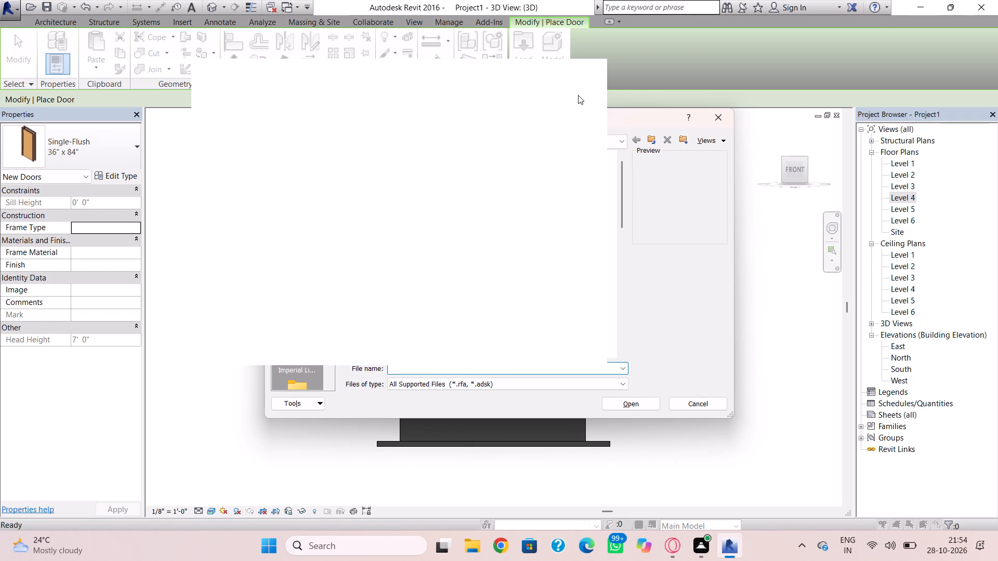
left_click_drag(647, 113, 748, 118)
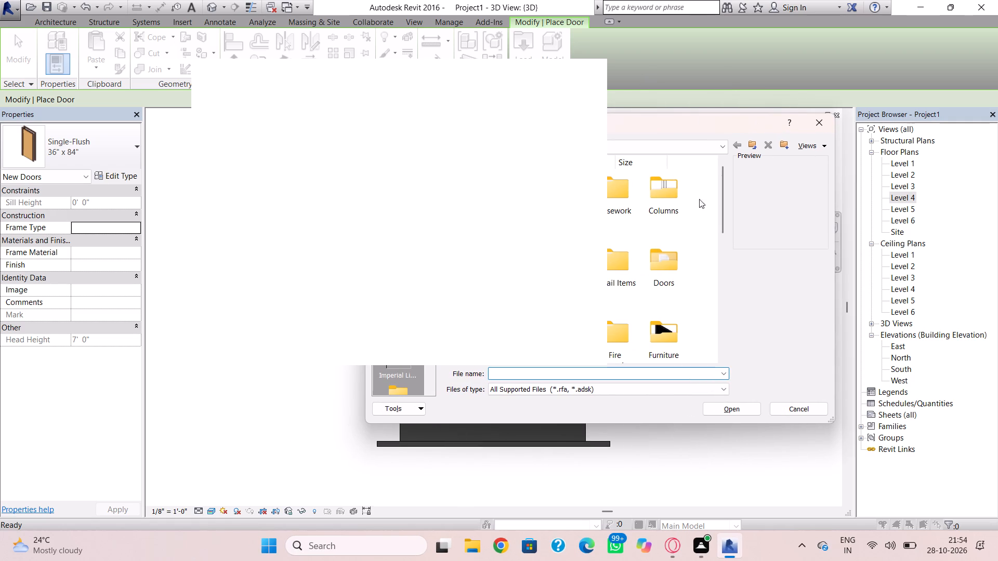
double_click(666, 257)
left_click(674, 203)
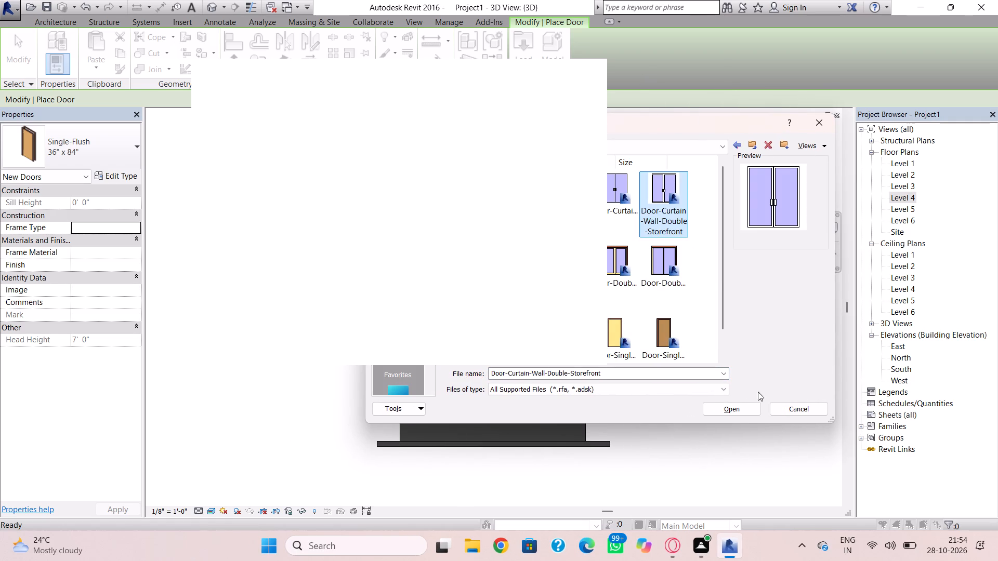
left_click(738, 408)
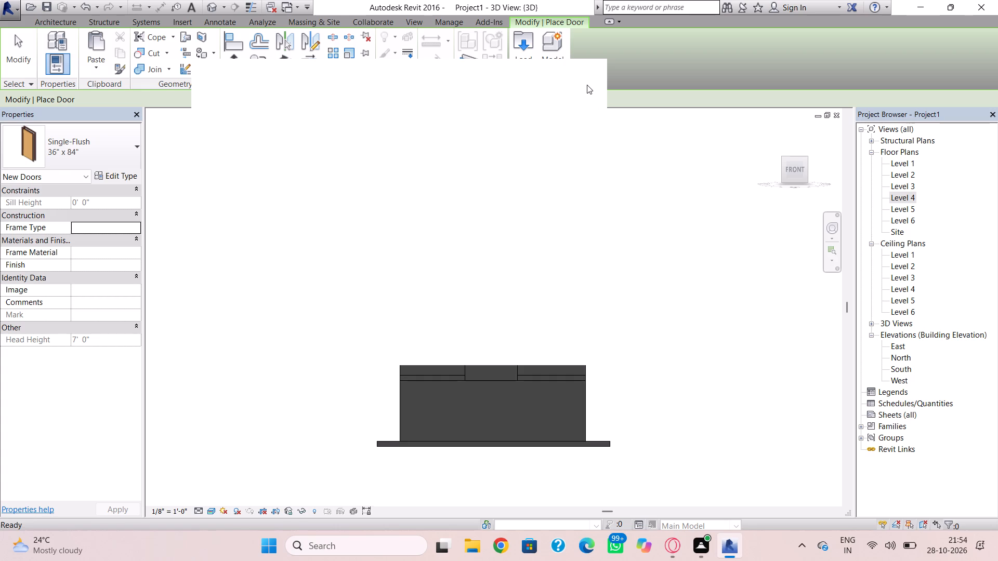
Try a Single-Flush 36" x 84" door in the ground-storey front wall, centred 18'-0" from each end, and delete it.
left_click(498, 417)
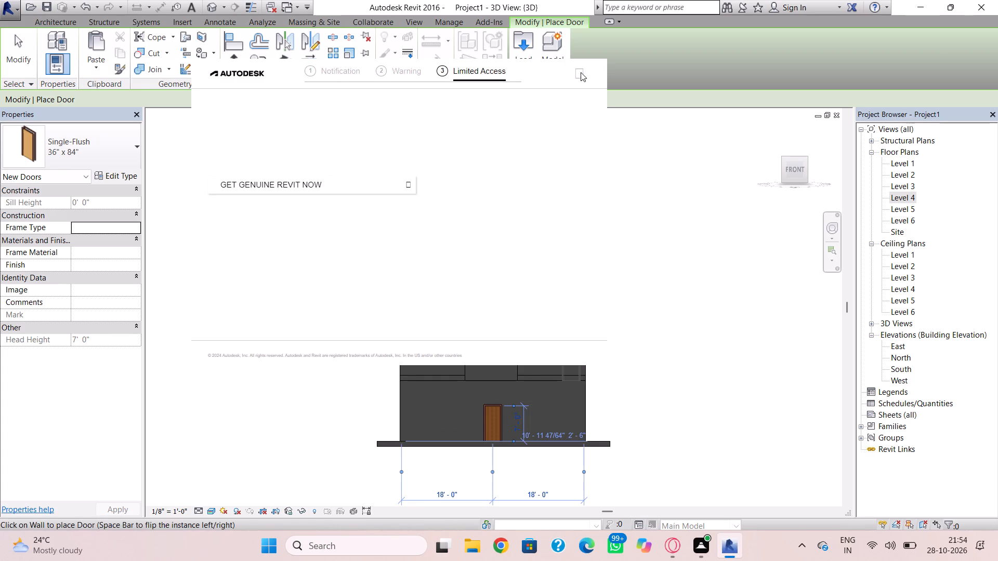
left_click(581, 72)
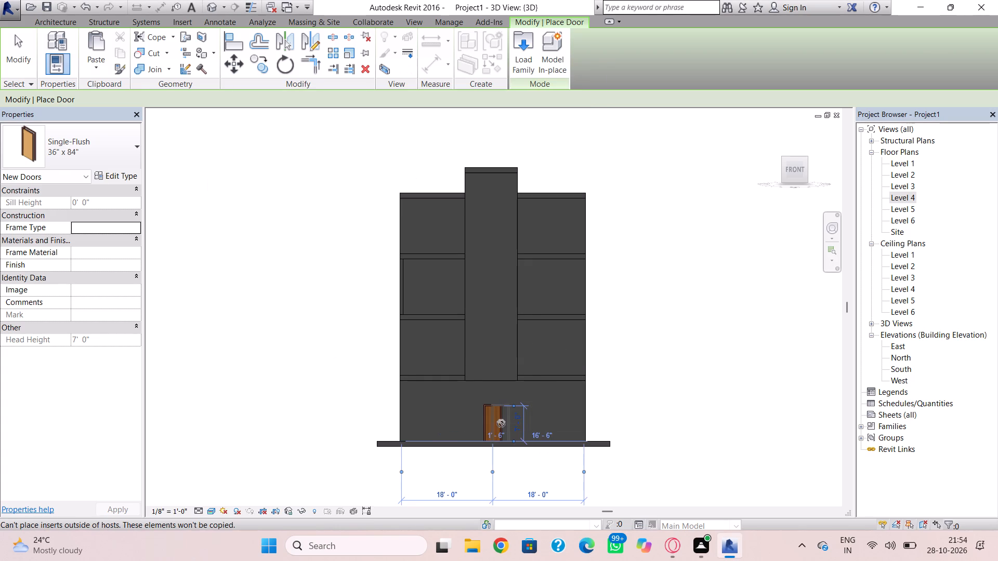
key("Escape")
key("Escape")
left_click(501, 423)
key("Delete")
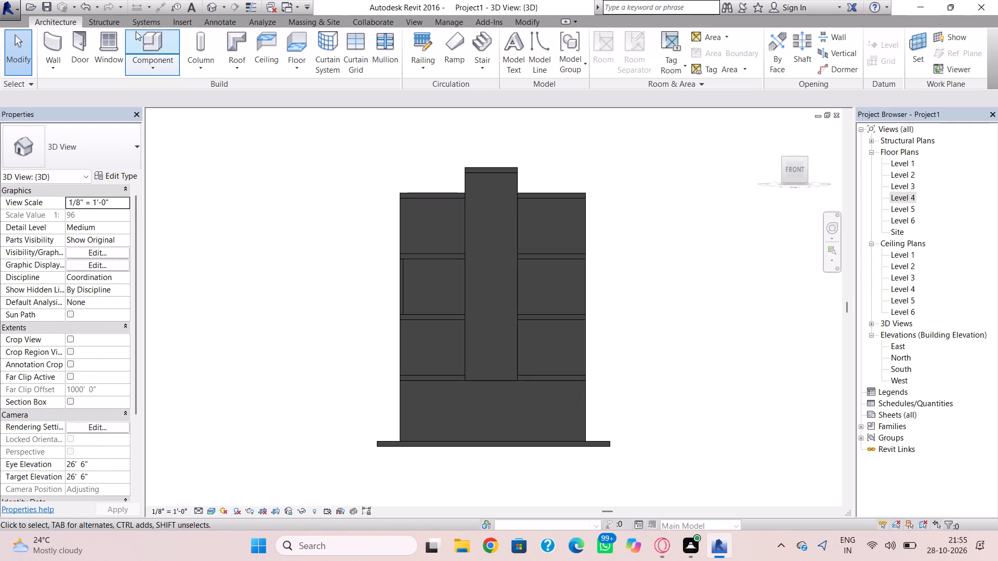
Start placing a door, load the Door-Curtain-Wall-Double-Glass family from the Doors library, and check the available door types.
left_click(86, 39)
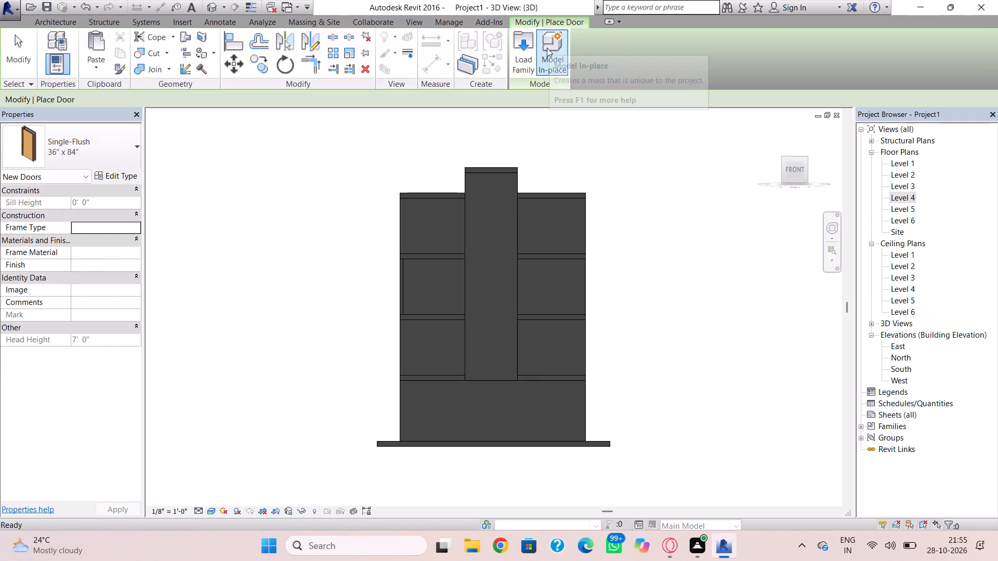
left_click(527, 54)
left_click(661, 250)
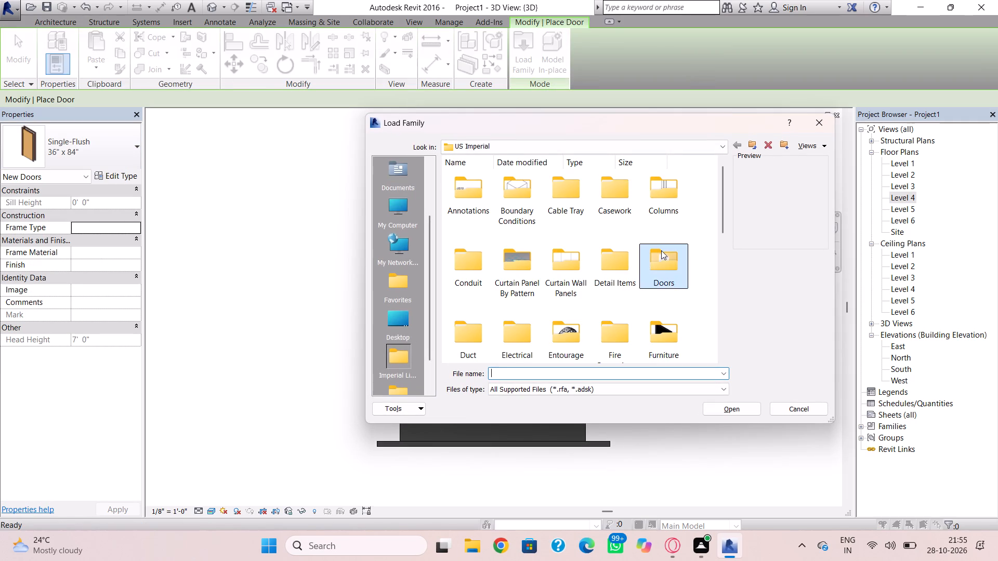
left_click(661, 250)
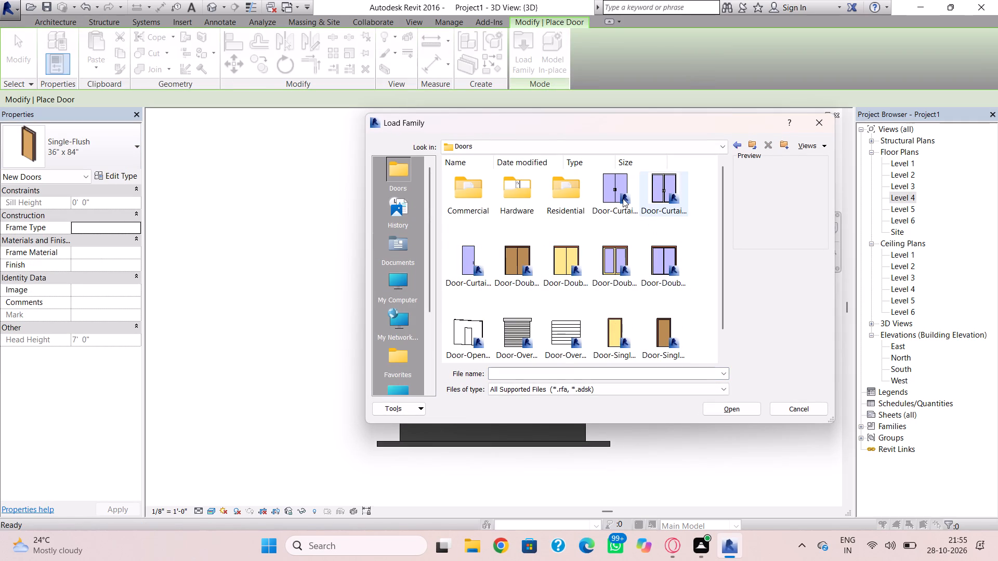
left_click(623, 198)
left_click(716, 405)
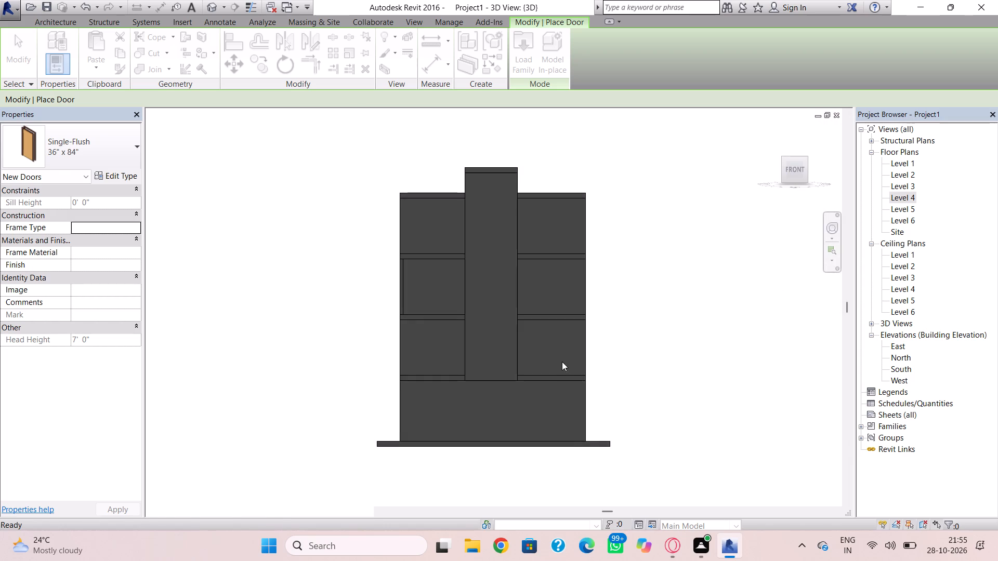
left_click(122, 153)
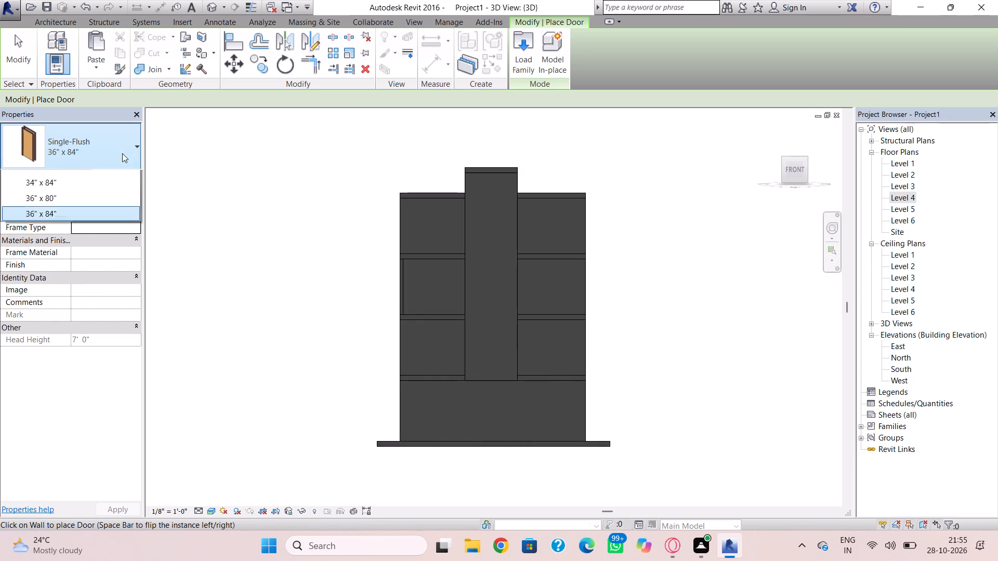
scroll(107, 240, "down", 9)
scroll(95, 260, "up", 8)
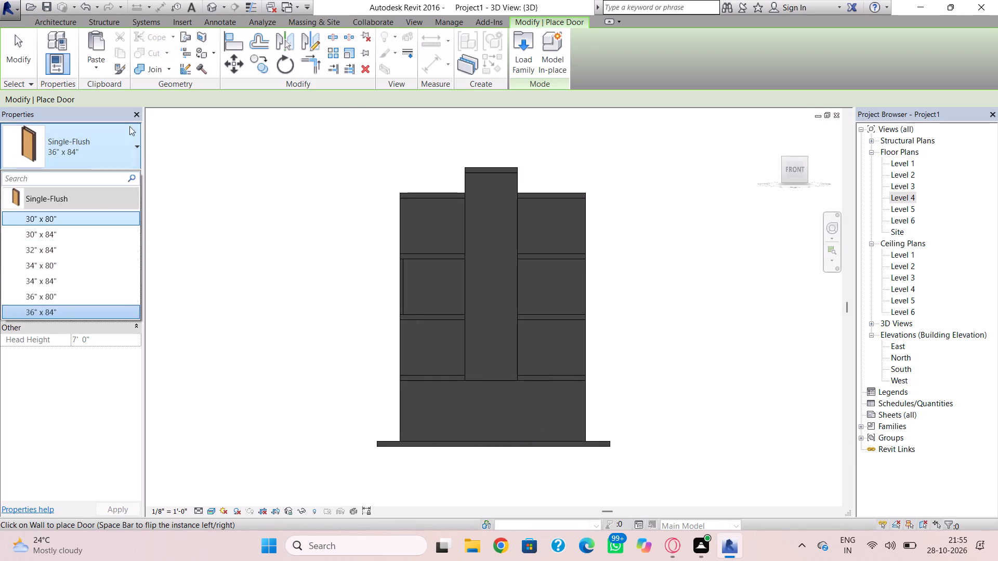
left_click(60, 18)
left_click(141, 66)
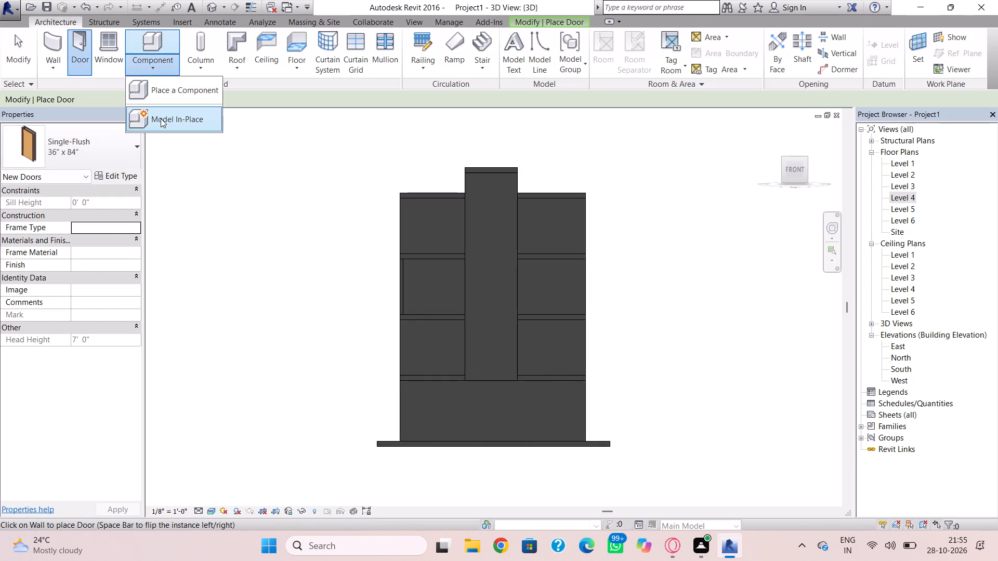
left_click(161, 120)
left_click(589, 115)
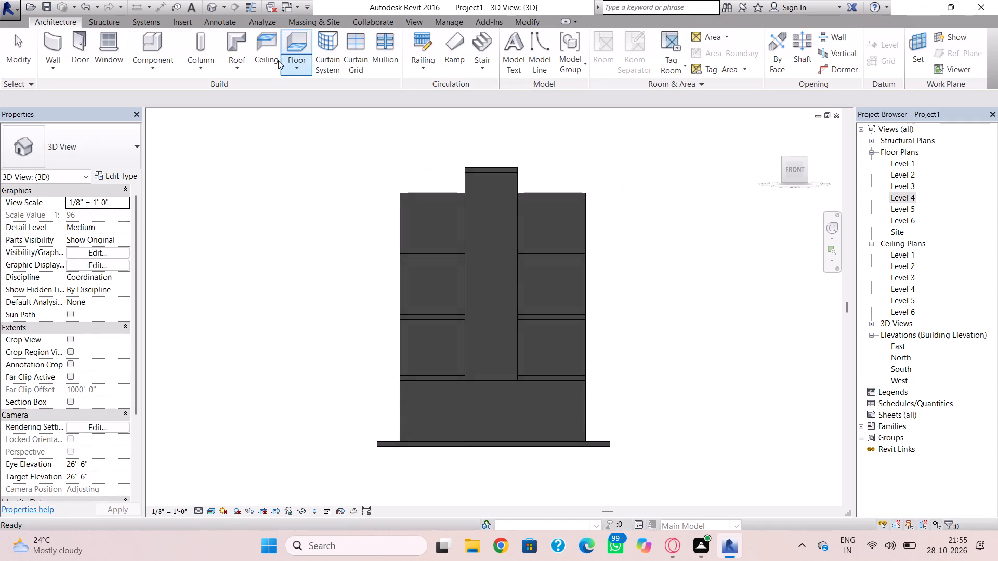
Start placing a component, browse its types, and load the Door-Curtain-Wall-Double-Storefront family from the Doors library.
left_click(170, 51)
left_click(80, 153)
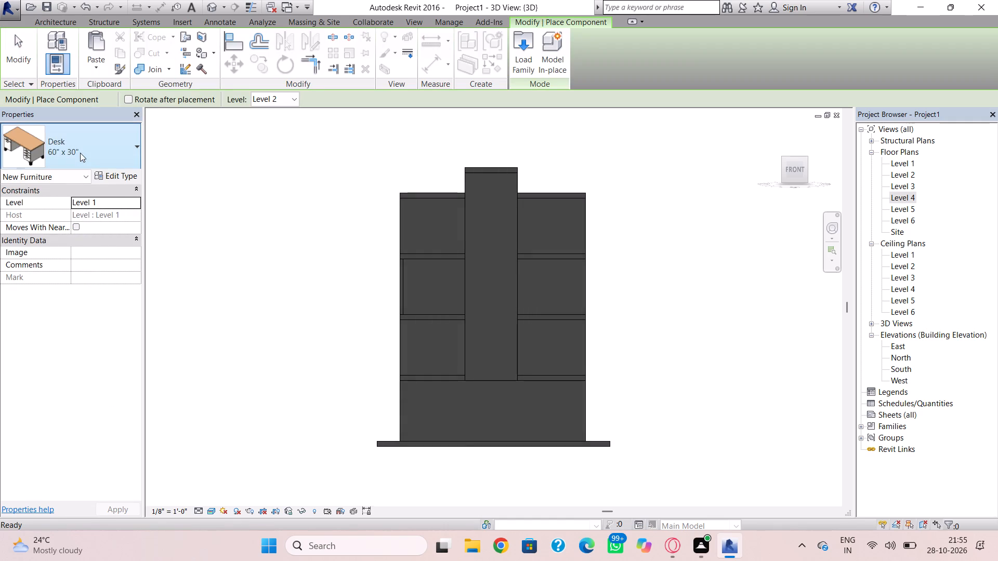
scroll(96, 275, "down", 9)
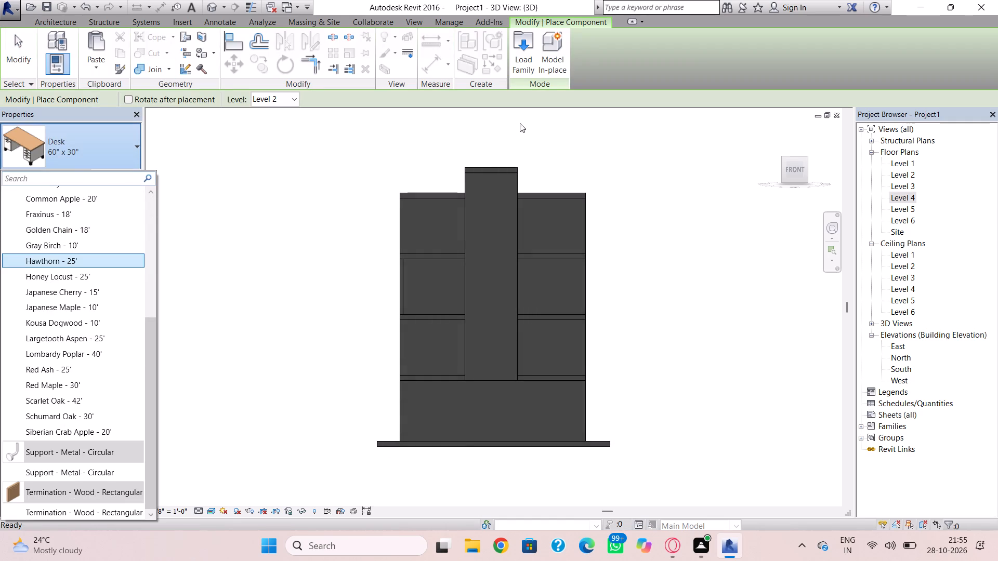
left_click(524, 46)
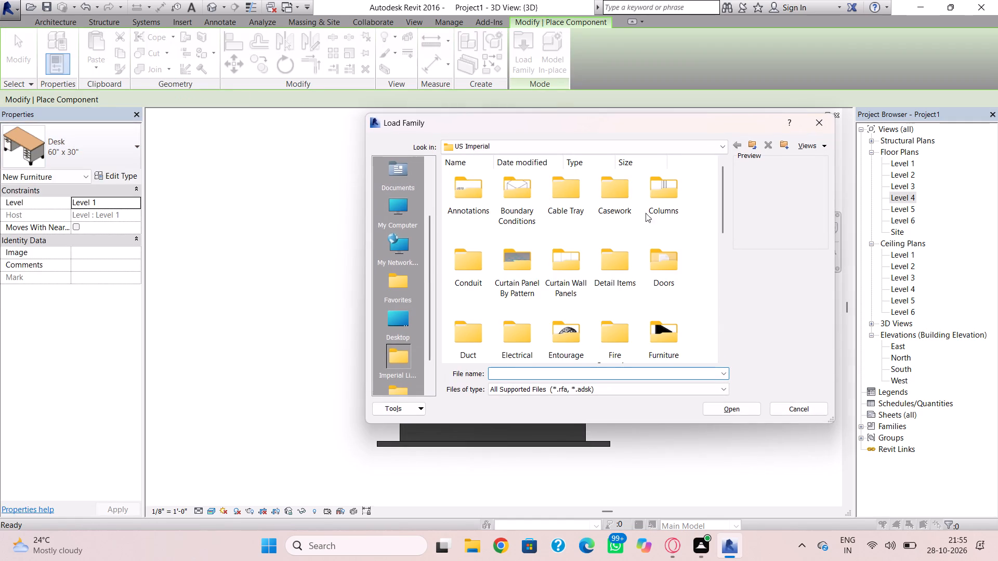
double_click(670, 269)
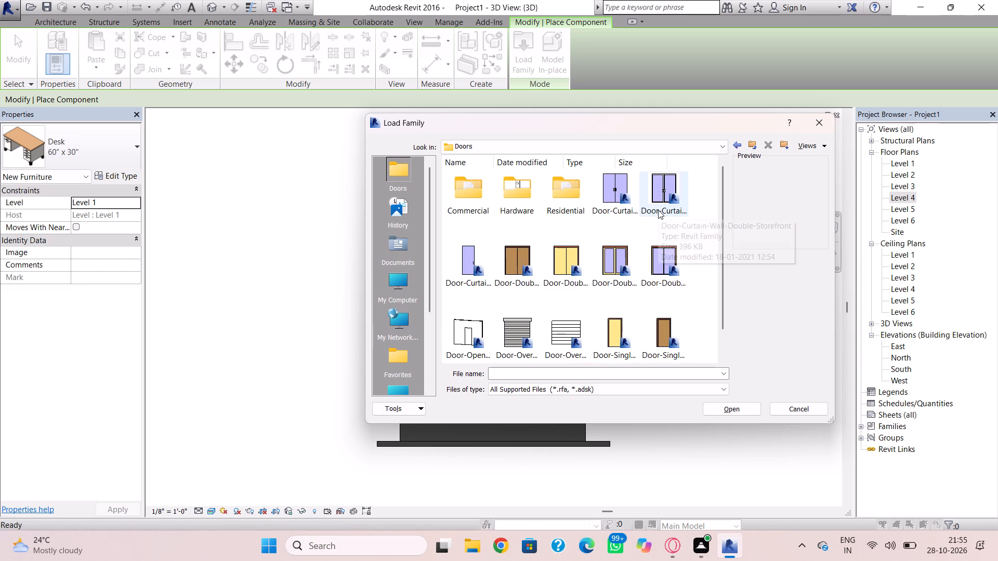
double_click(658, 210)
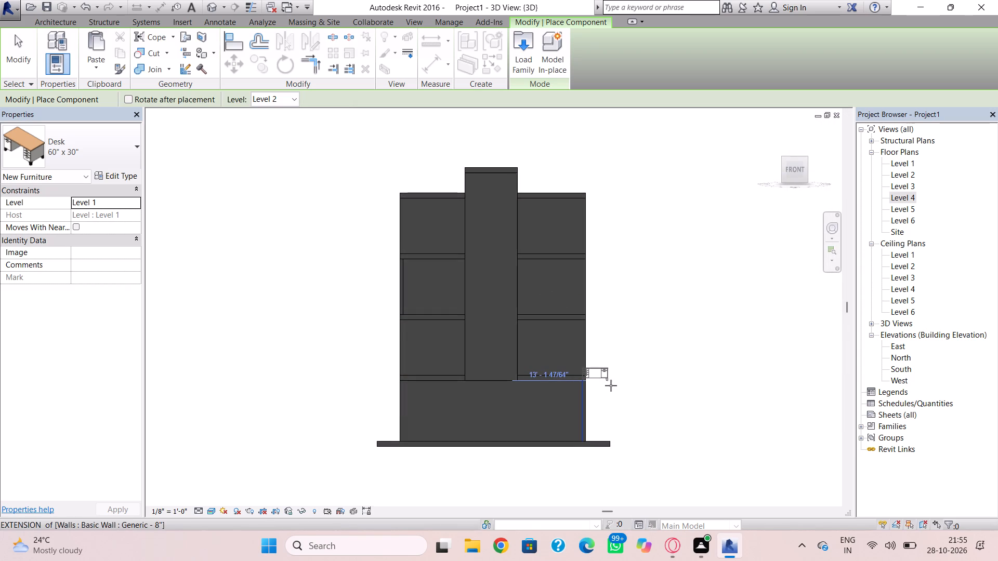
scroll(593, 389, "up", 1)
key("Escape")
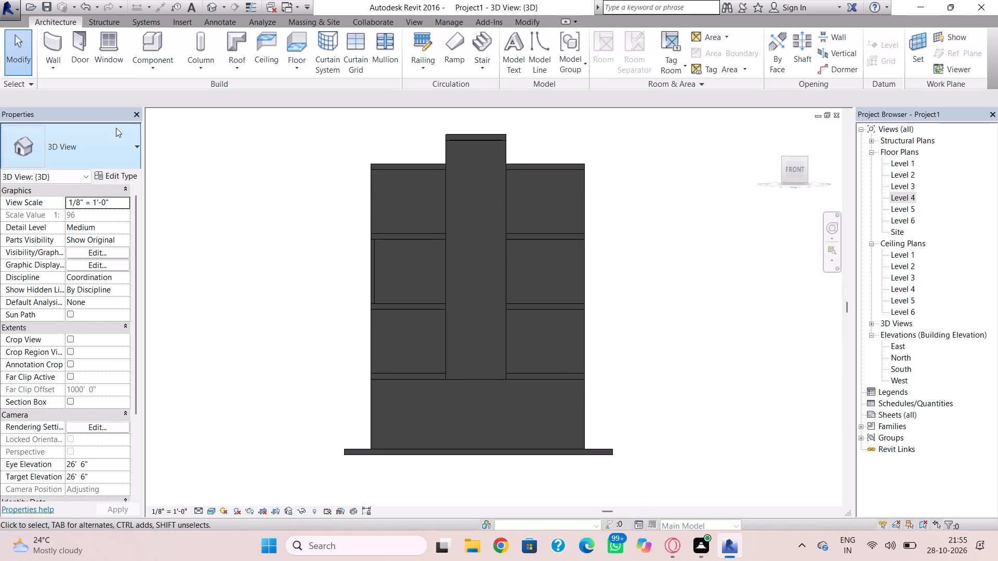
Restart door placement, check the door types, and load the double-acting Door-Double-Flush_Panel family from the Doors library.
left_click(78, 45)
left_click(86, 137)
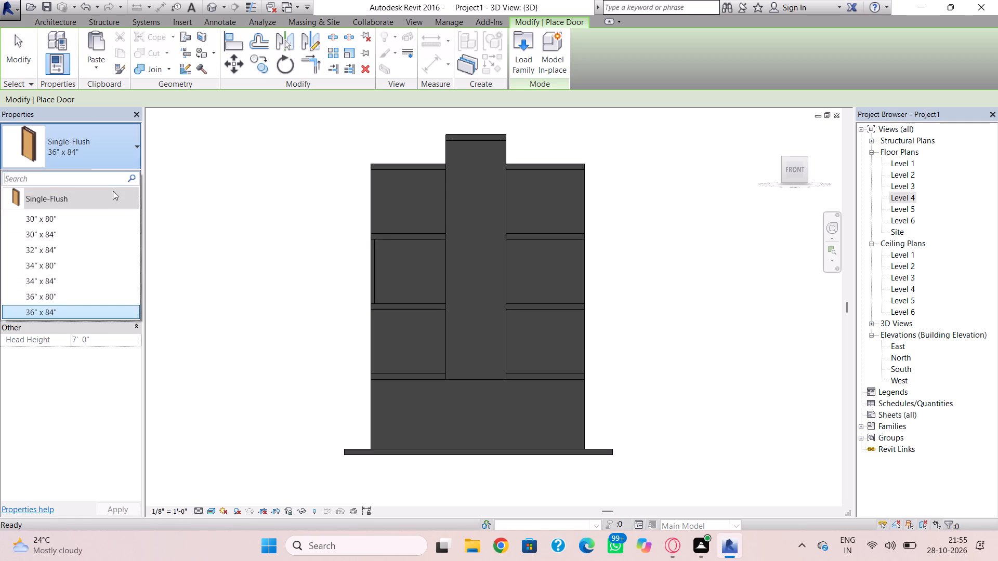
scroll(99, 220, "down", 3)
scroll(100, 228, "up", 4)
left_click(529, 49)
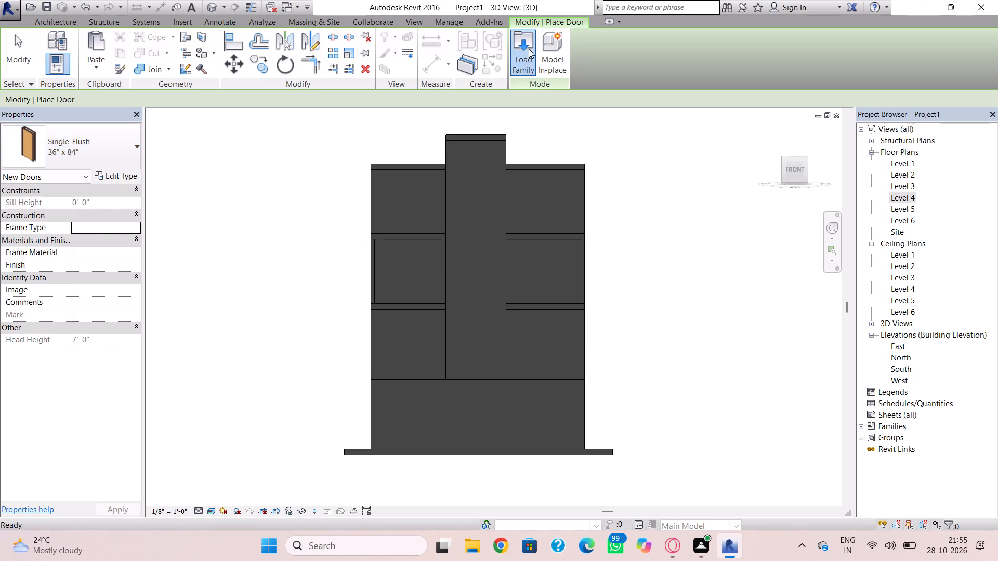
double_click(666, 266)
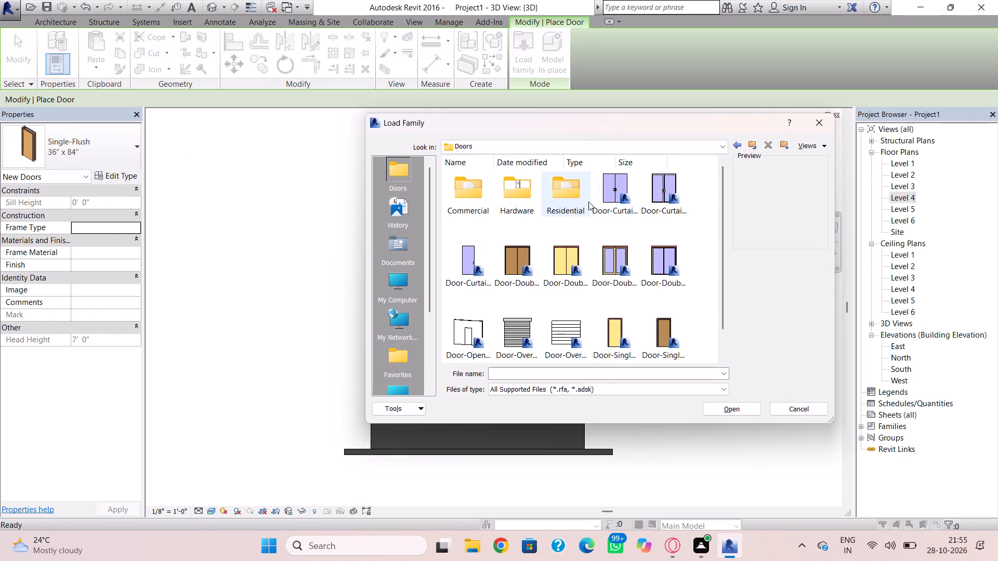
double_click(571, 271)
left_click(568, 340)
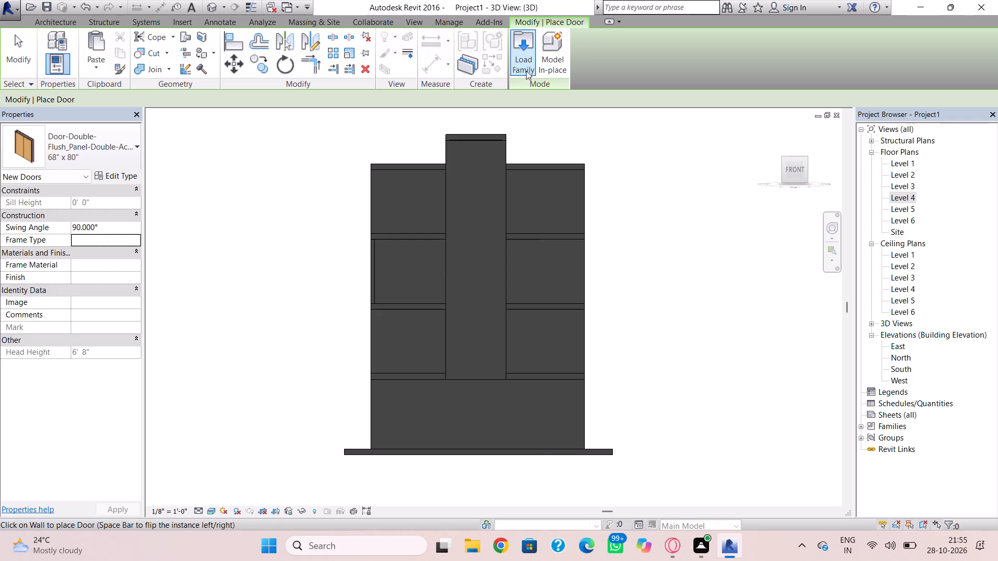
Load the Door-Curtain-Wall-Double-Storefront family from the Doors library once more.
left_click(524, 64)
double_click(655, 264)
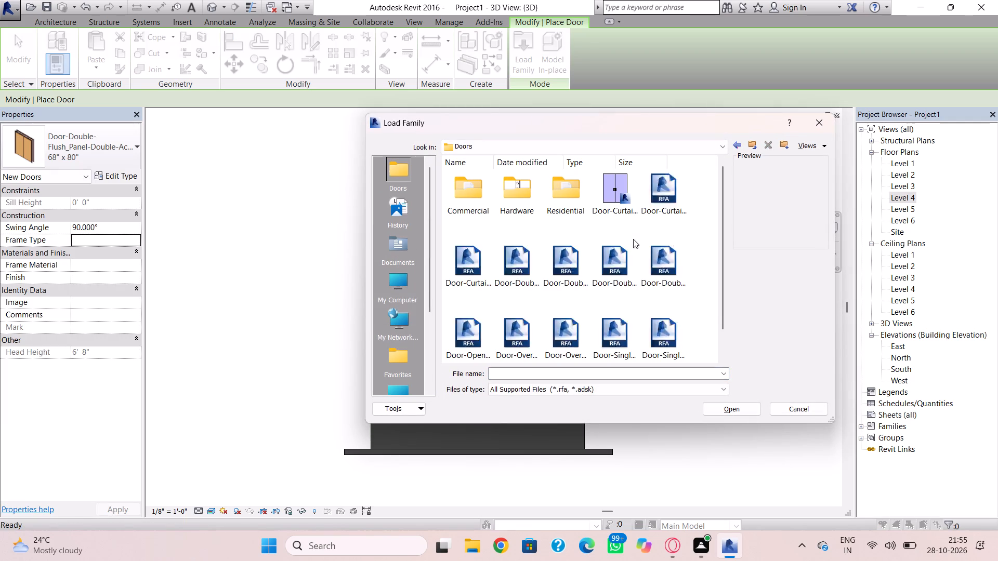
double_click(662, 199)
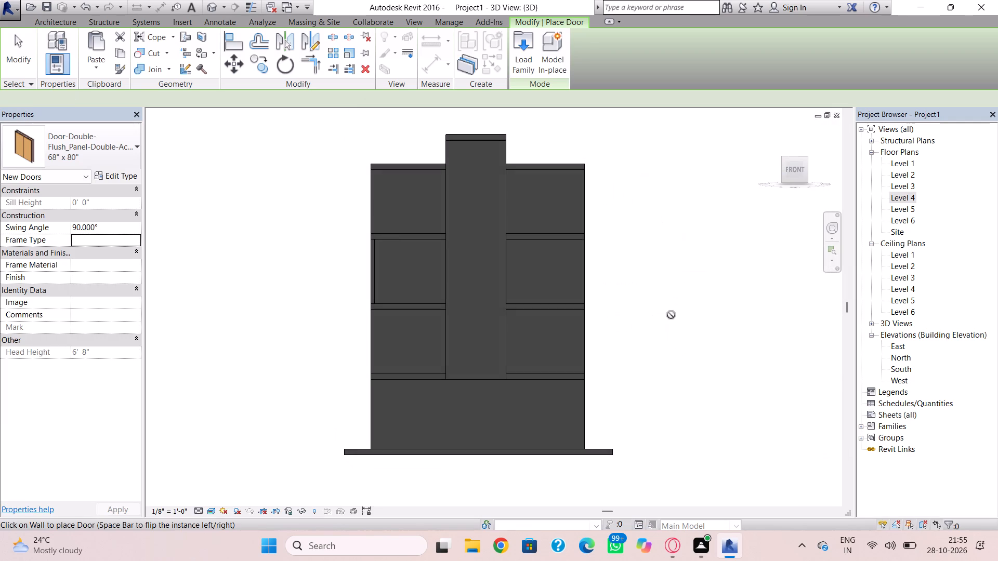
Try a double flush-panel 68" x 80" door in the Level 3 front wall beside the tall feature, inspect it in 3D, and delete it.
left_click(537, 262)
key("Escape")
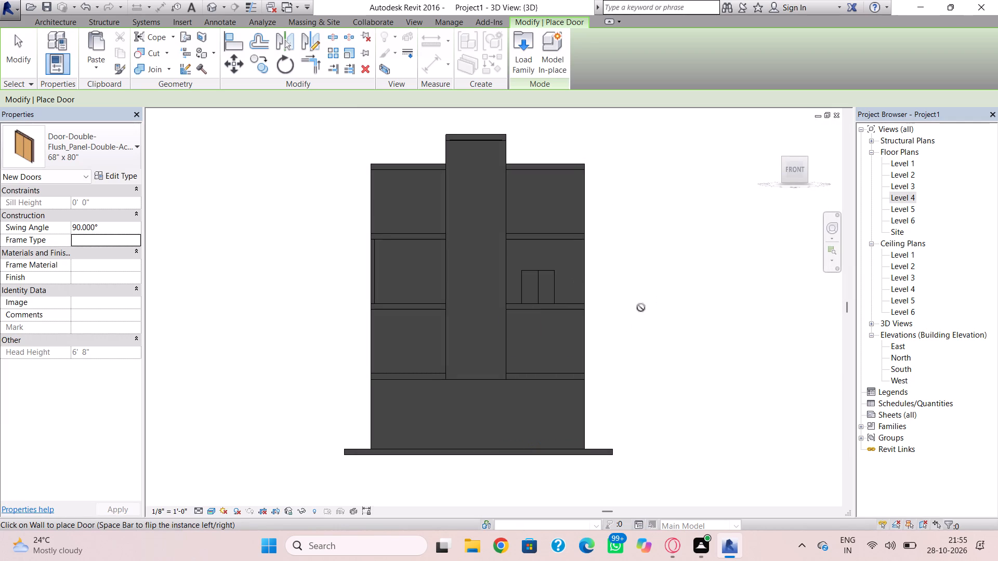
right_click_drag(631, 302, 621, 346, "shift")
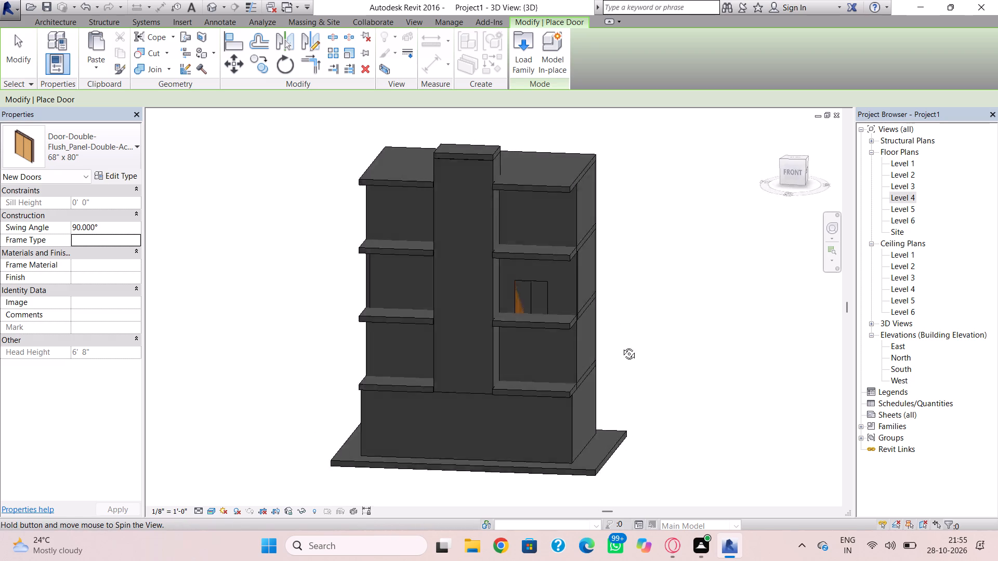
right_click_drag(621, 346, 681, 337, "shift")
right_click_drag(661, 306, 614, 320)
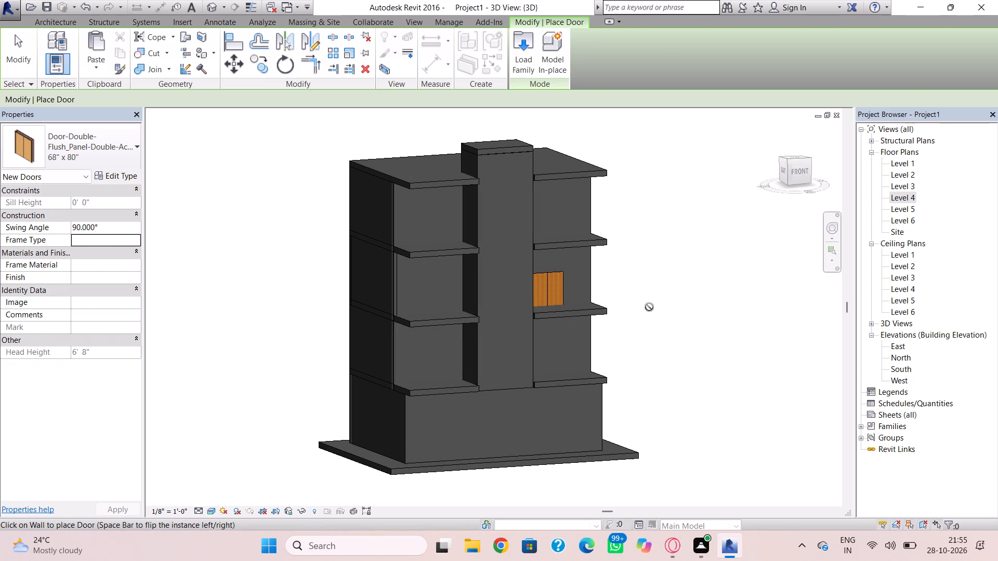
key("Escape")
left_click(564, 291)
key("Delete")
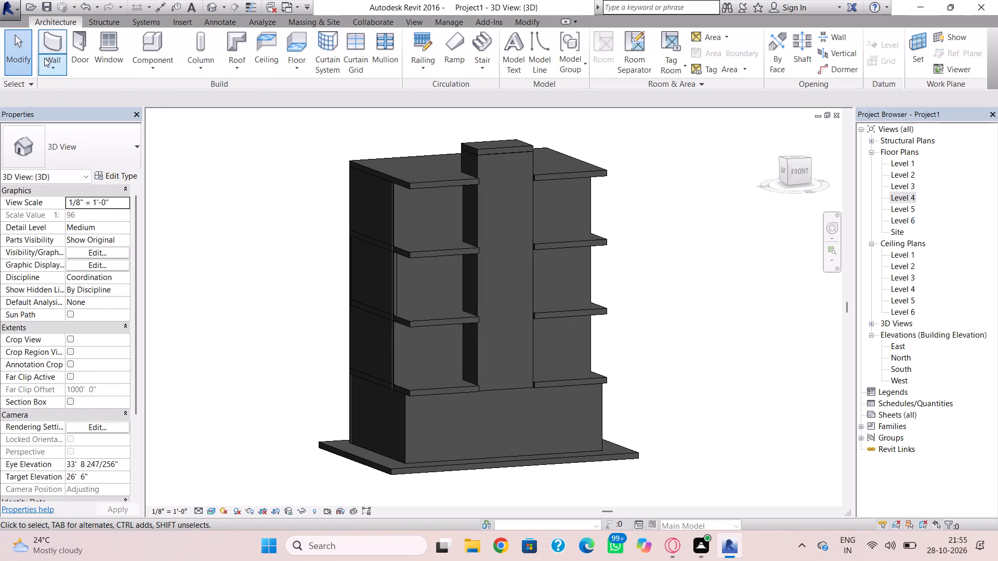
Restart door placement and load the Door-Curtain-Wall-Double-Glass family from the Doors library again.
left_click(80, 51)
double_click(529, 51)
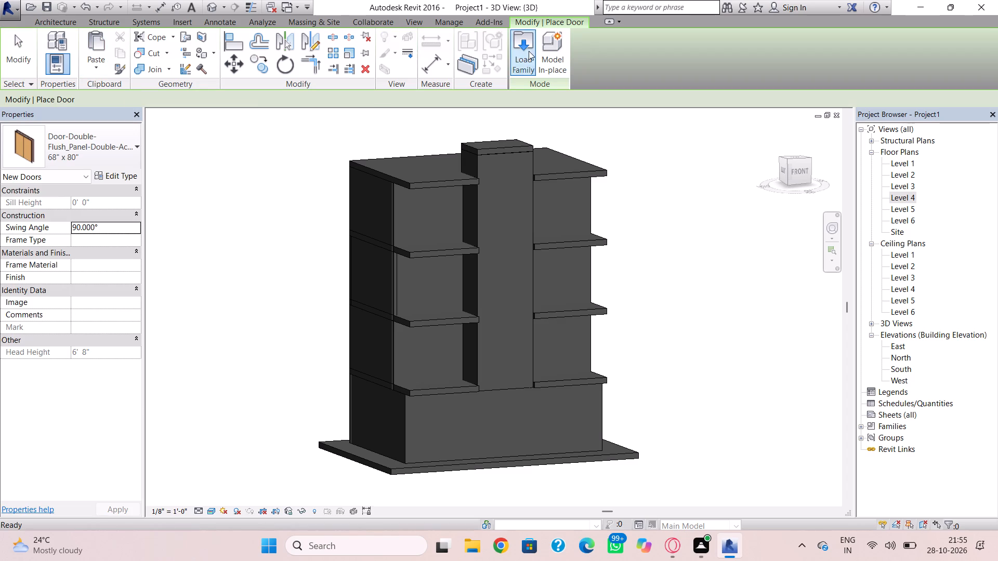
double_click(665, 277)
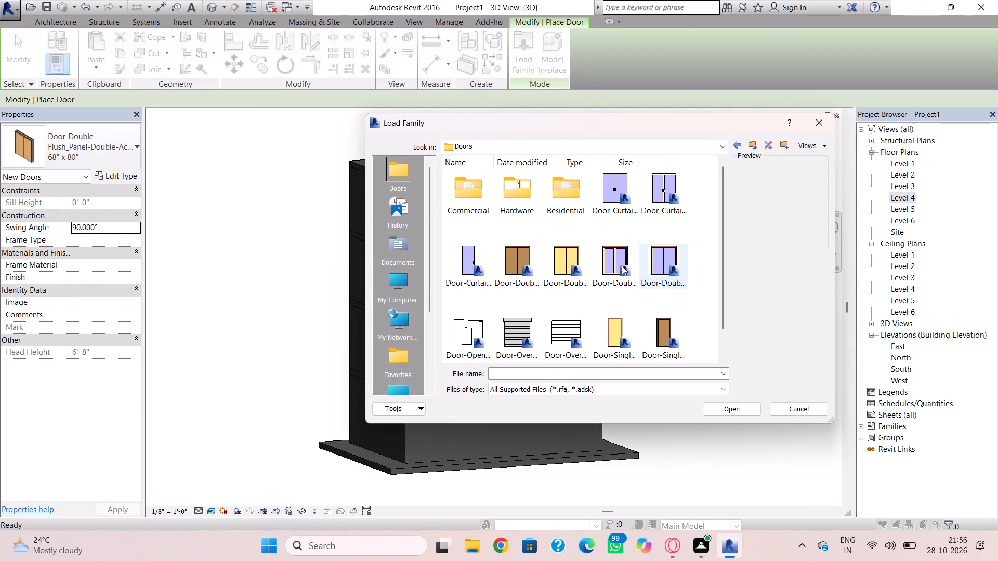
double_click(616, 189)
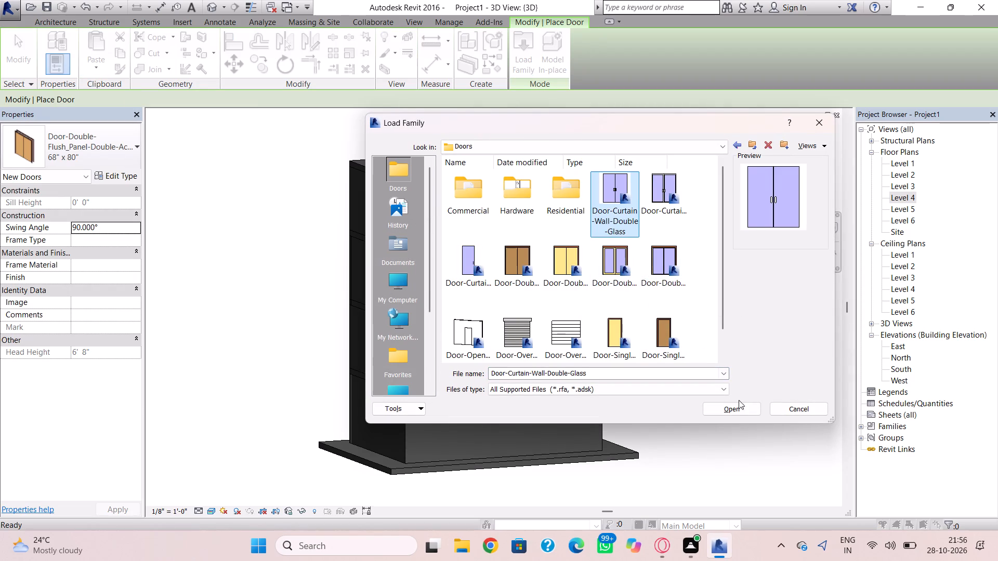
left_click(734, 405)
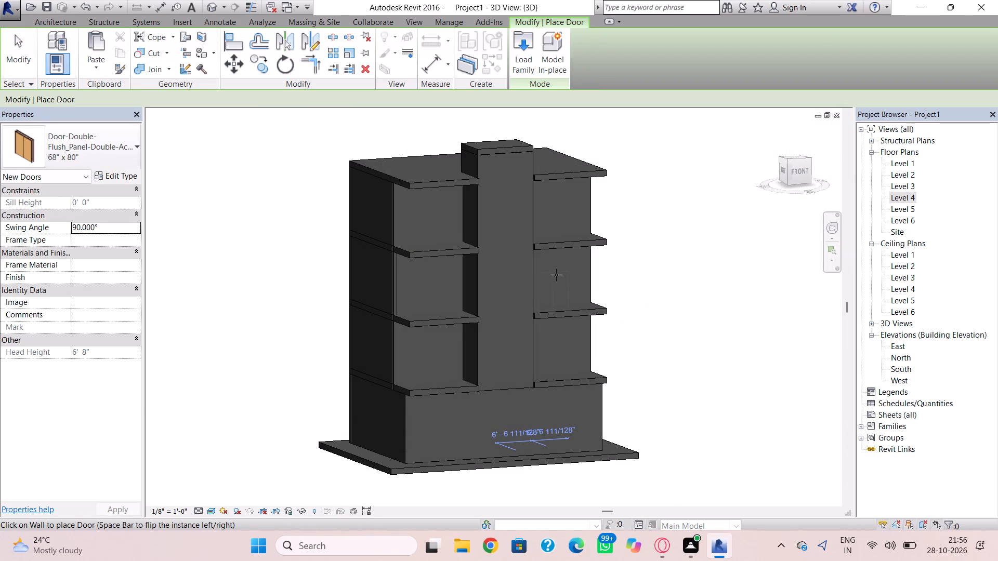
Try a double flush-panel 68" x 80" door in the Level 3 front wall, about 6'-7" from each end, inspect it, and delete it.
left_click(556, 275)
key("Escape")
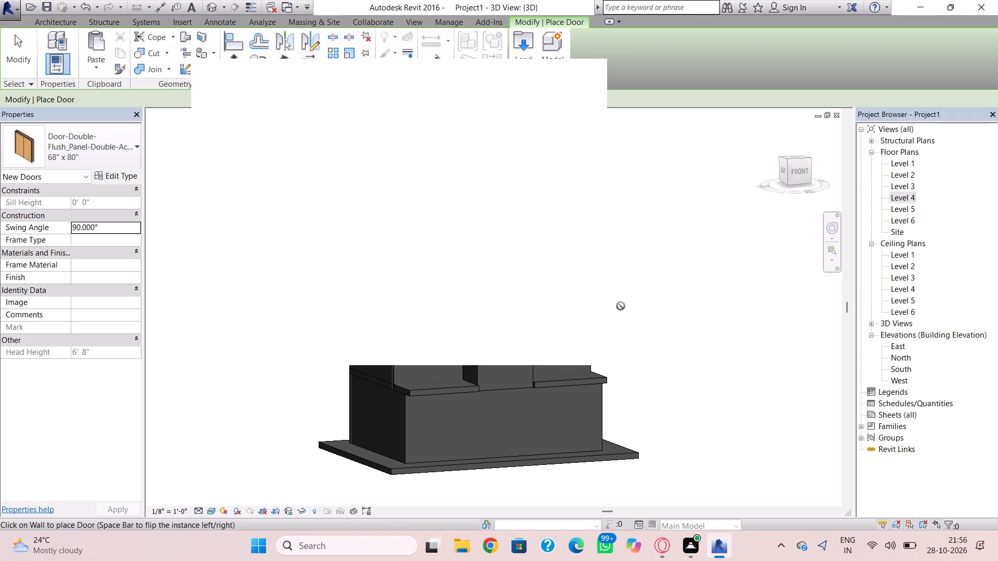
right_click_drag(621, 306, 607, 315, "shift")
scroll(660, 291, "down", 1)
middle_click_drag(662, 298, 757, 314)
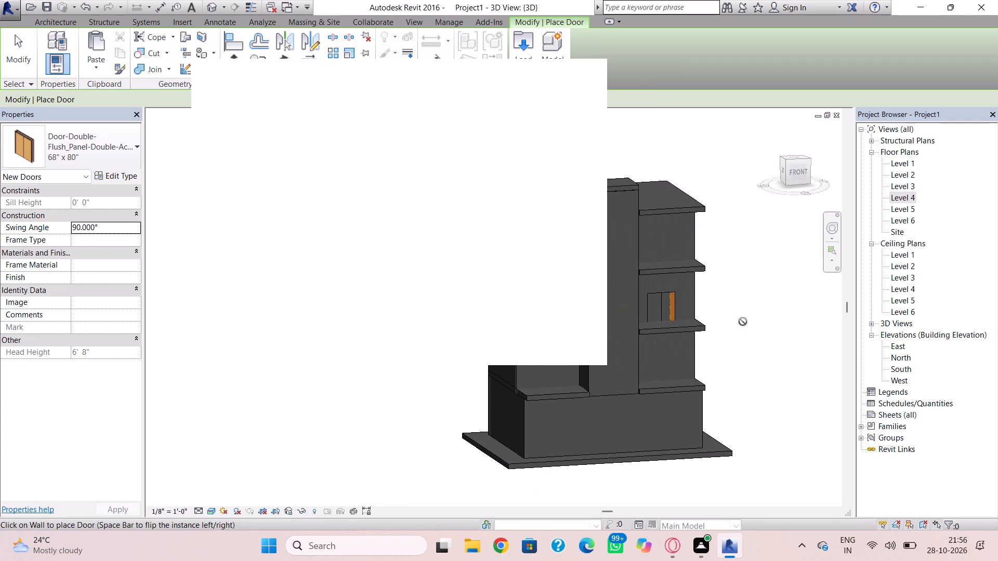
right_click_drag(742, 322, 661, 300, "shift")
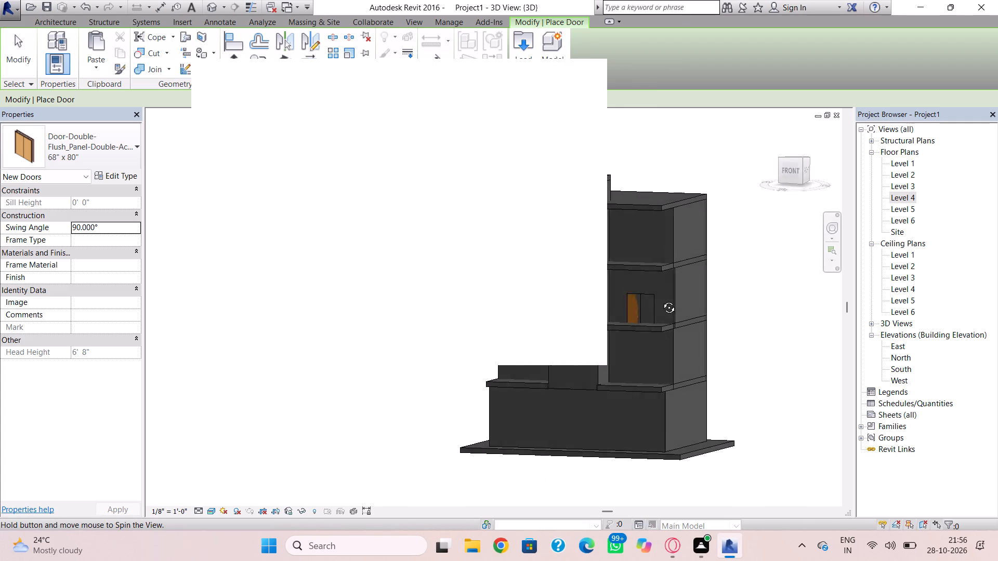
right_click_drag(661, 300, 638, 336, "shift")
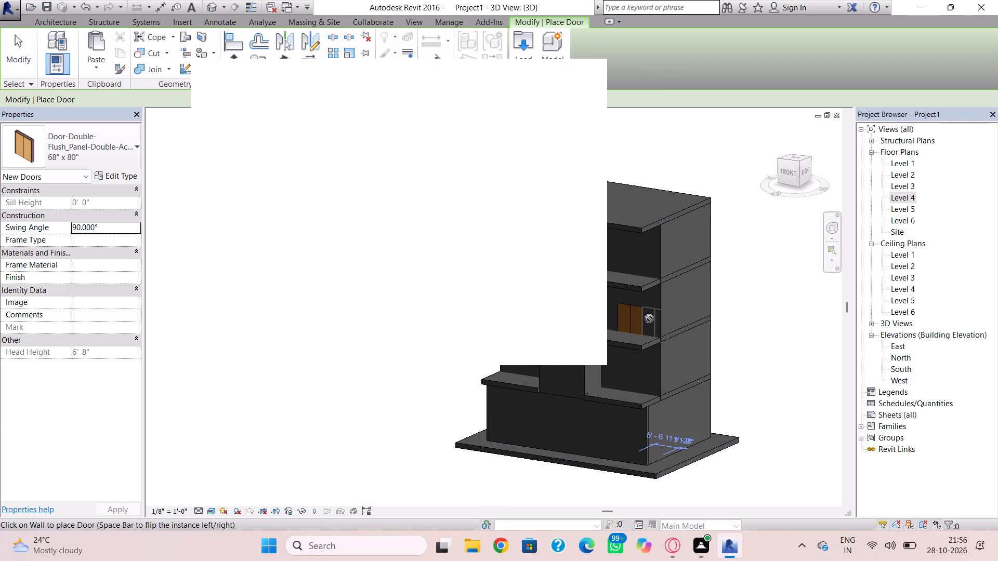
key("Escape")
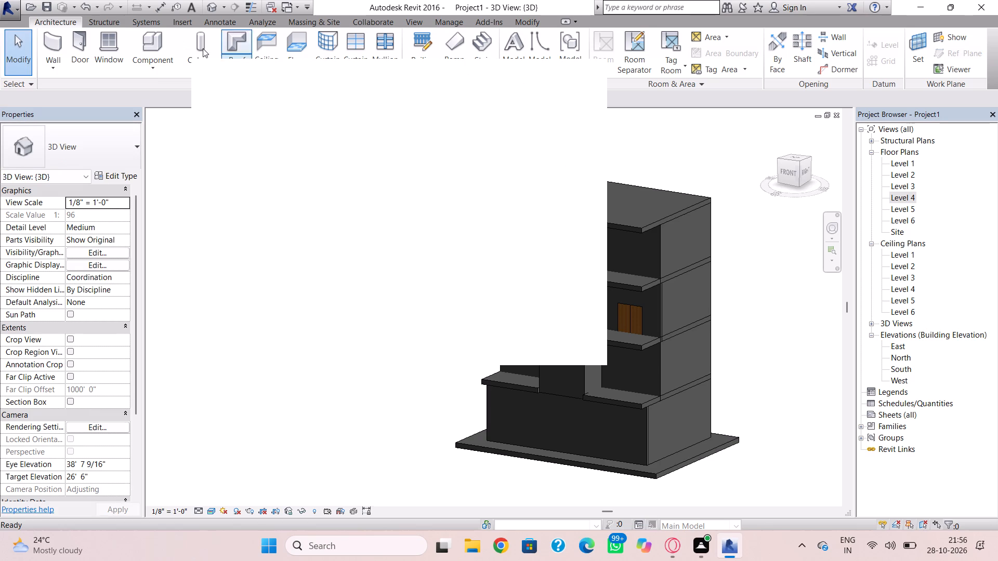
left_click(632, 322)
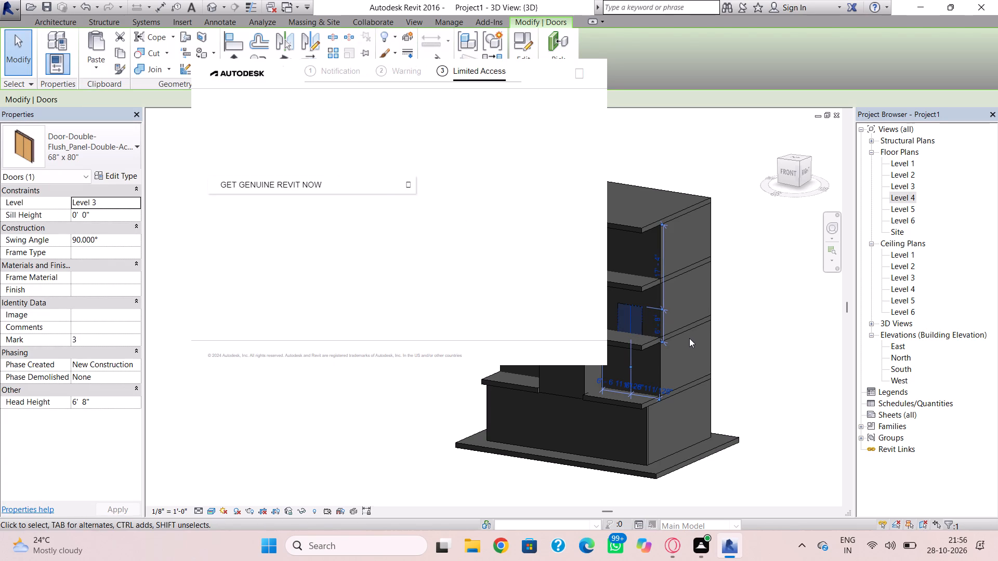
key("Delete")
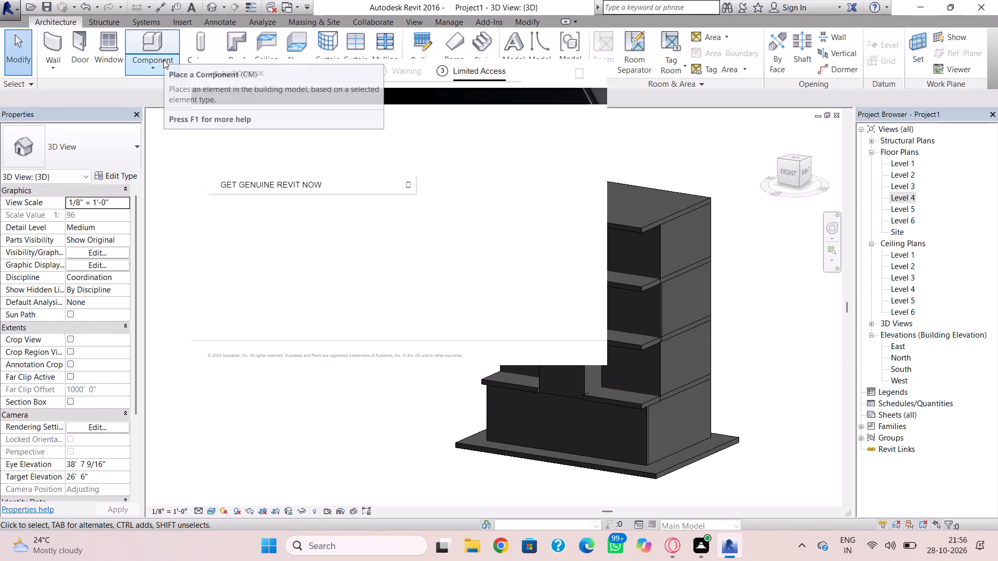
Restart door placement and load the Door-Double-Sliding family from the US Imperial Doors library.
left_click(84, 50)
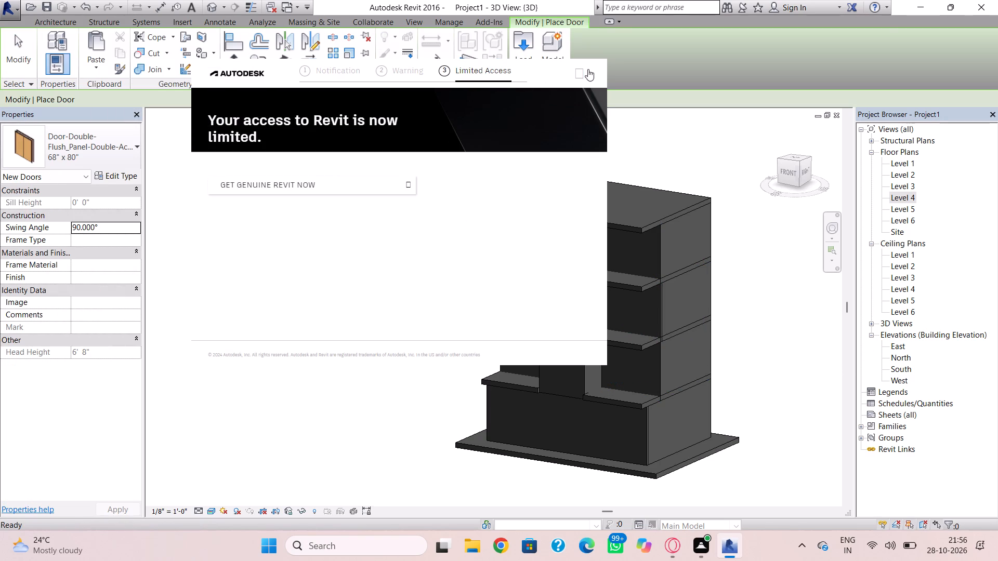
left_click(581, 71)
left_click(533, 50)
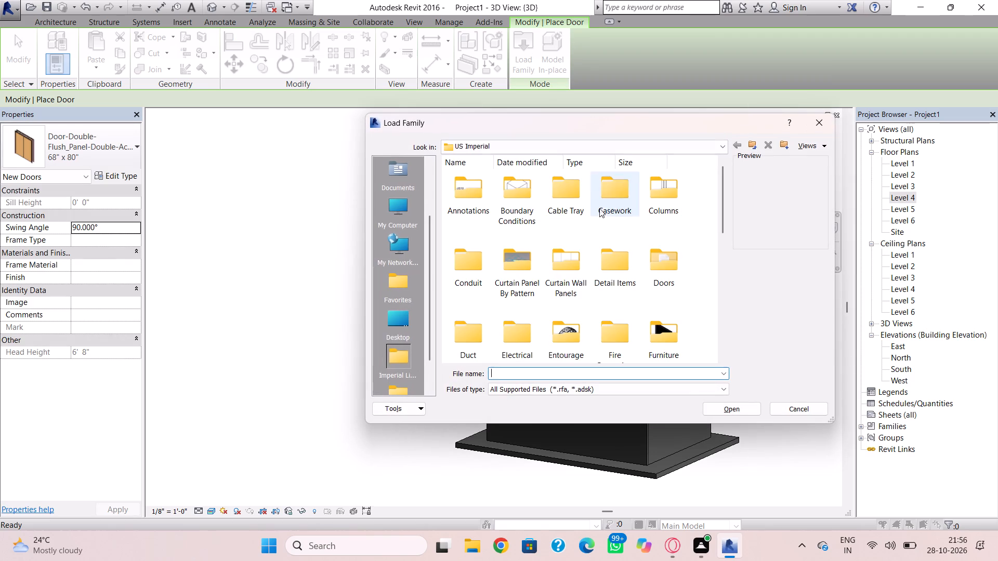
double_click(665, 261)
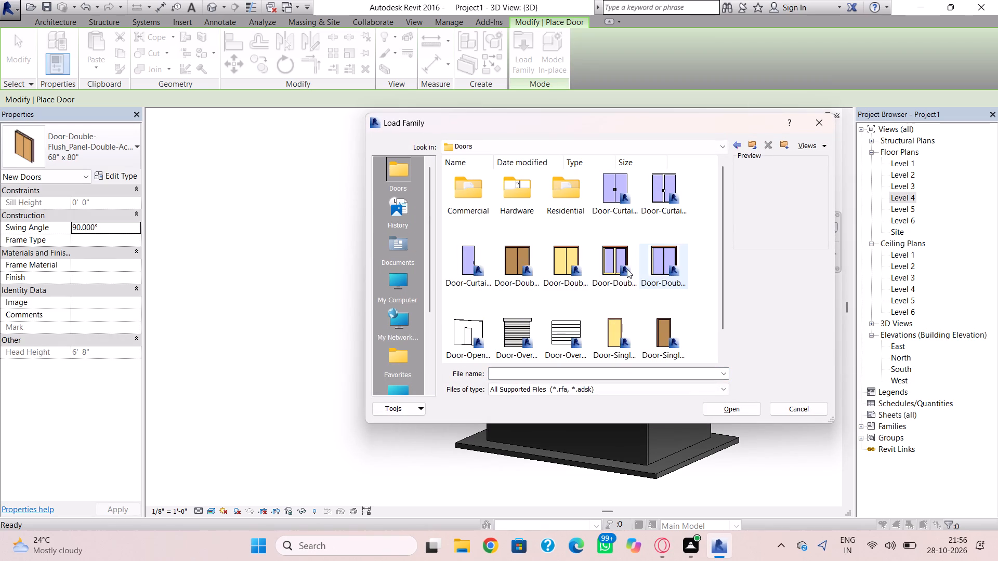
left_click(659, 269)
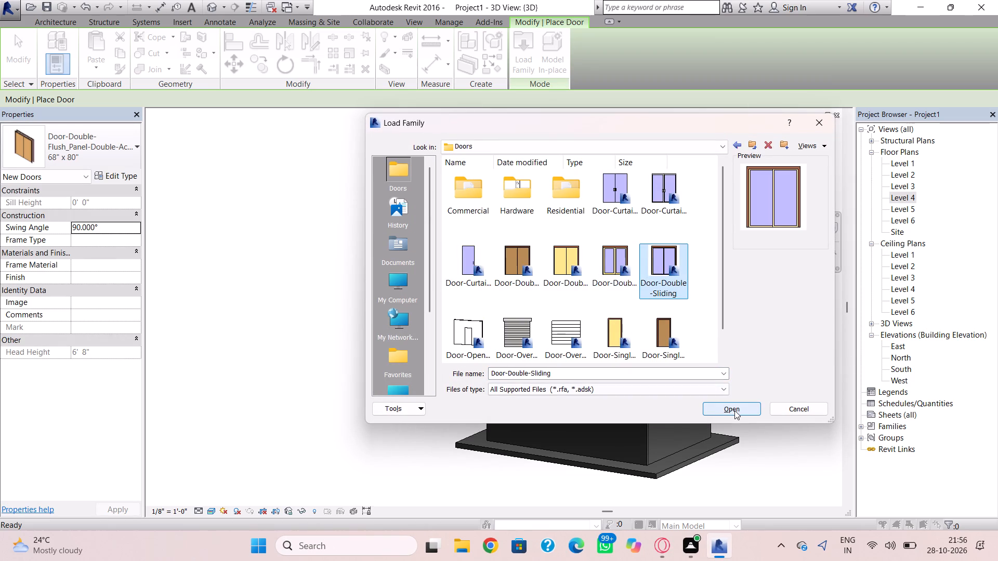
left_click(734, 410)
left_click(575, 340)
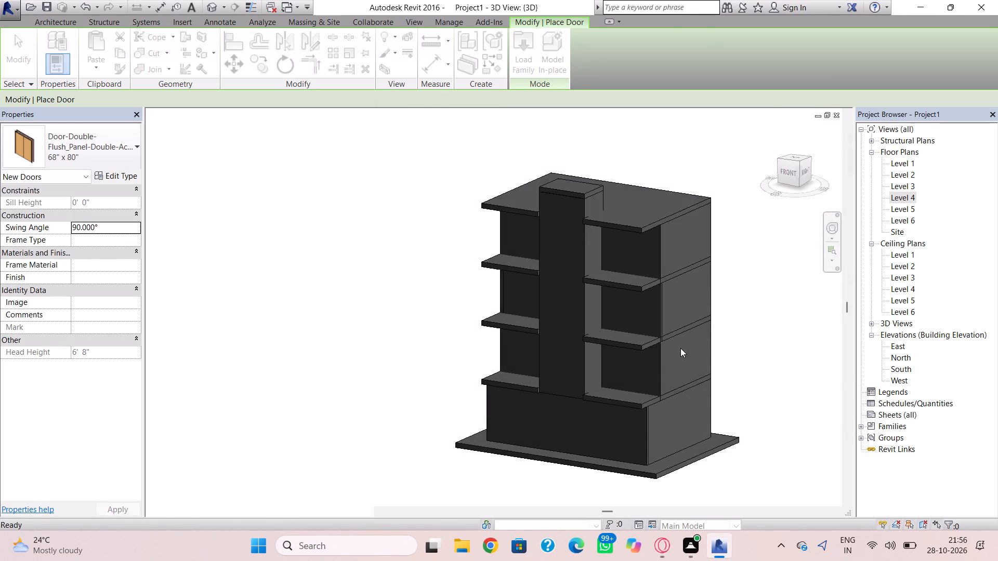
Place Door-Double-Sliding 68" x 80" doors on Levels 3, 4 and 2 in the front walls right of the tall feature.
scroll(628, 320, "up", 4)
left_click(626, 302)
left_click(626, 302)
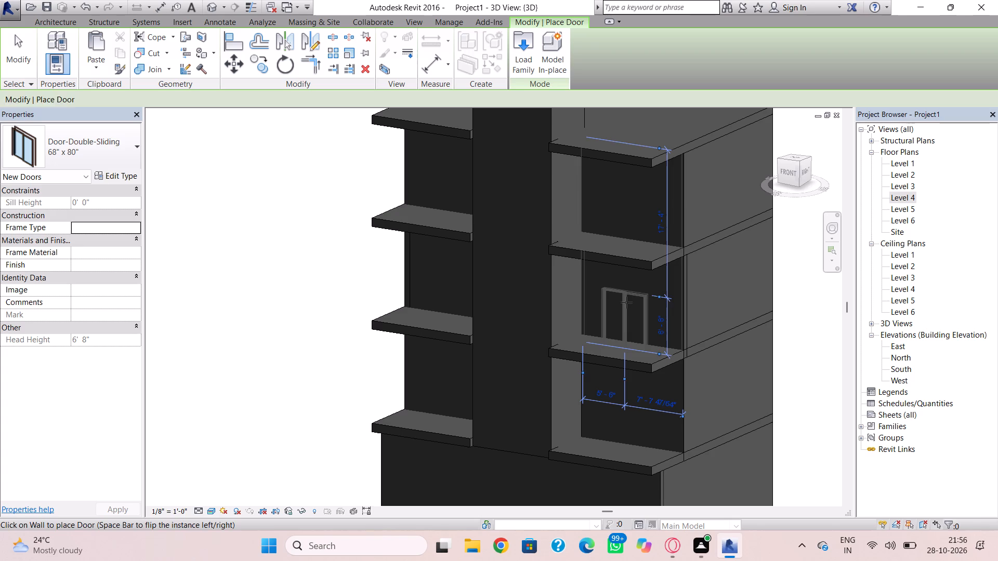
right_click_drag(662, 342, 713, 312, "shift")
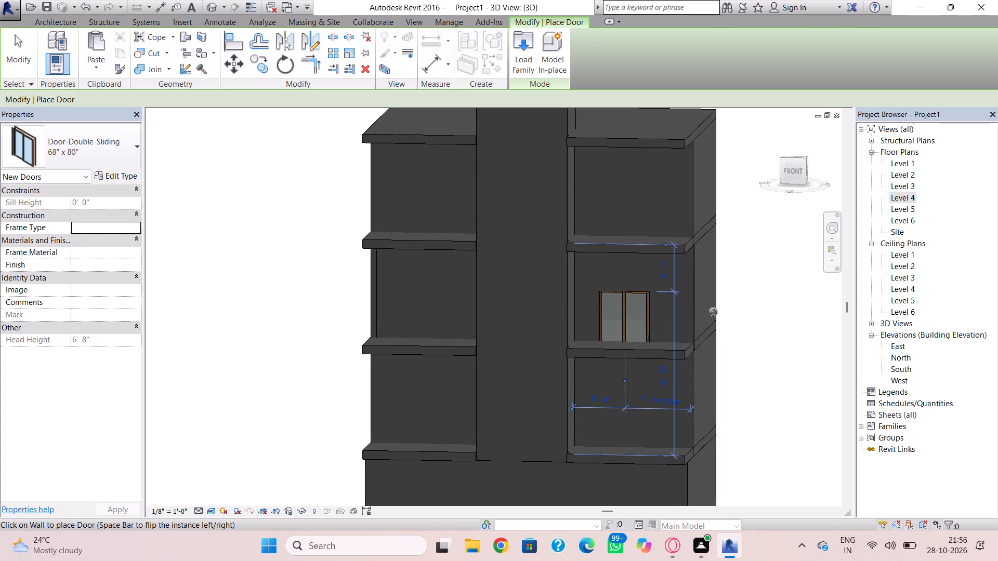
double_click(624, 214)
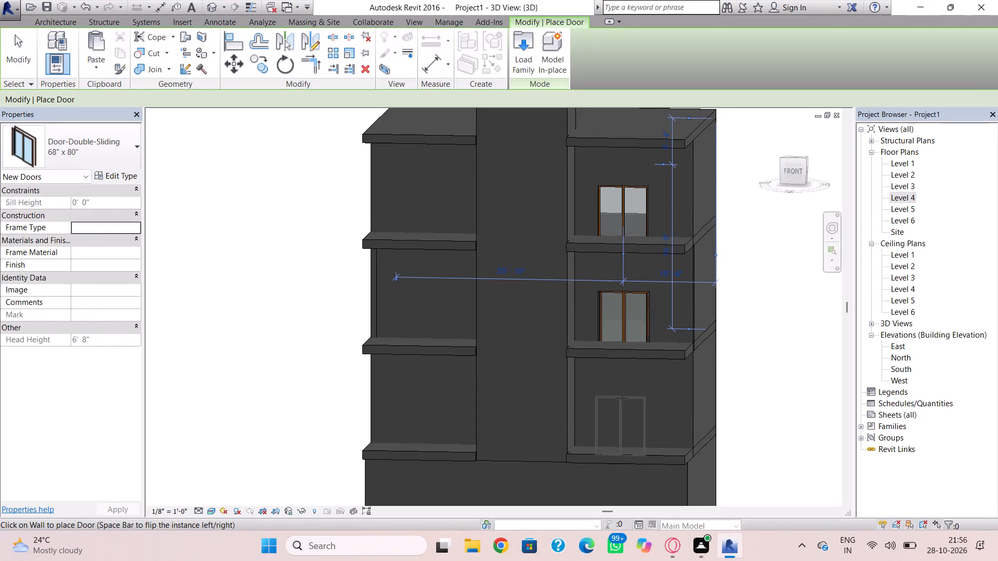
left_click(623, 397)
left_click(623, 397)
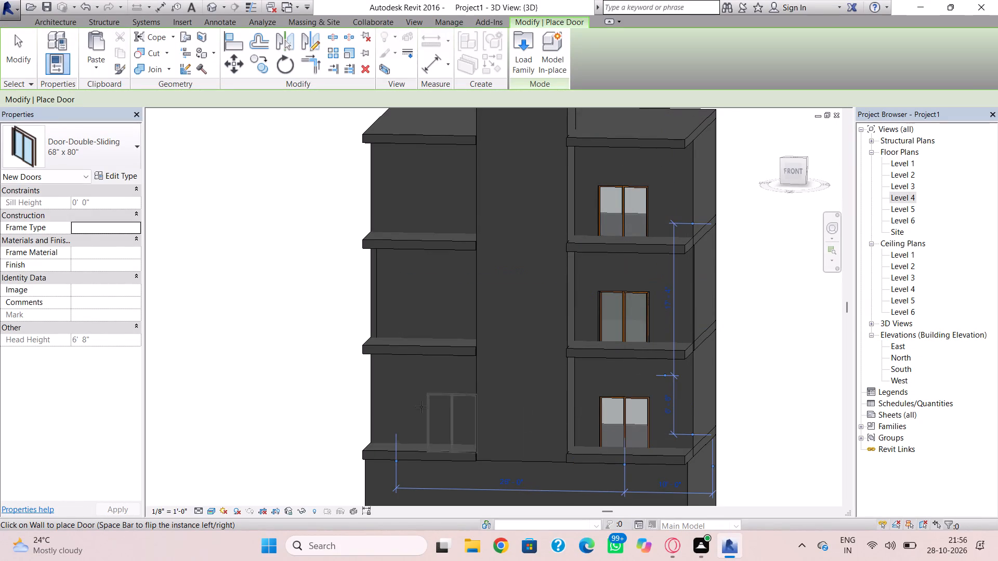
Place Door-Double-Sliding 68" x 80" doors on Levels 2, 3 and 4 in the front walls left of the tall feature, and finish placement.
double_click(421, 402)
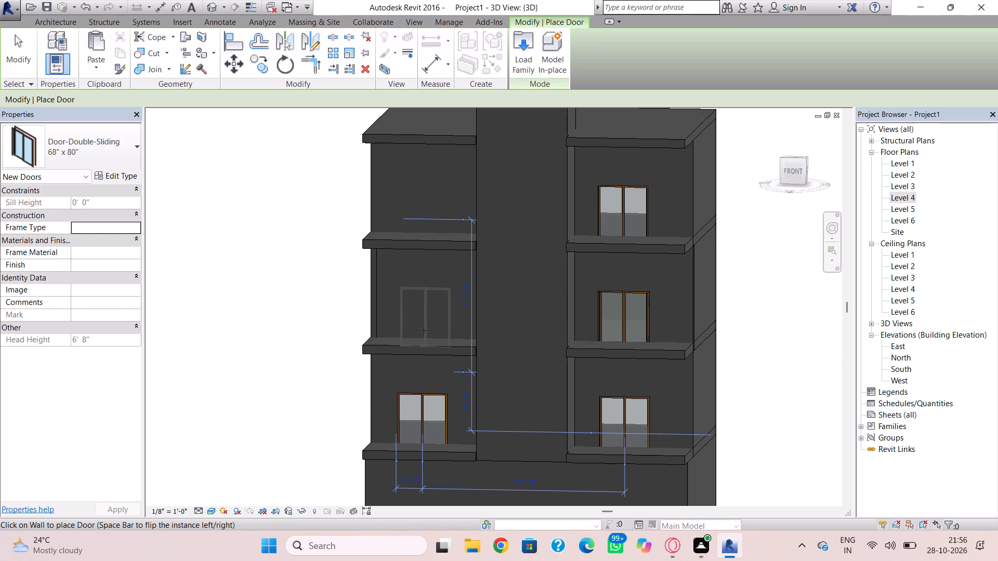
double_click(424, 330)
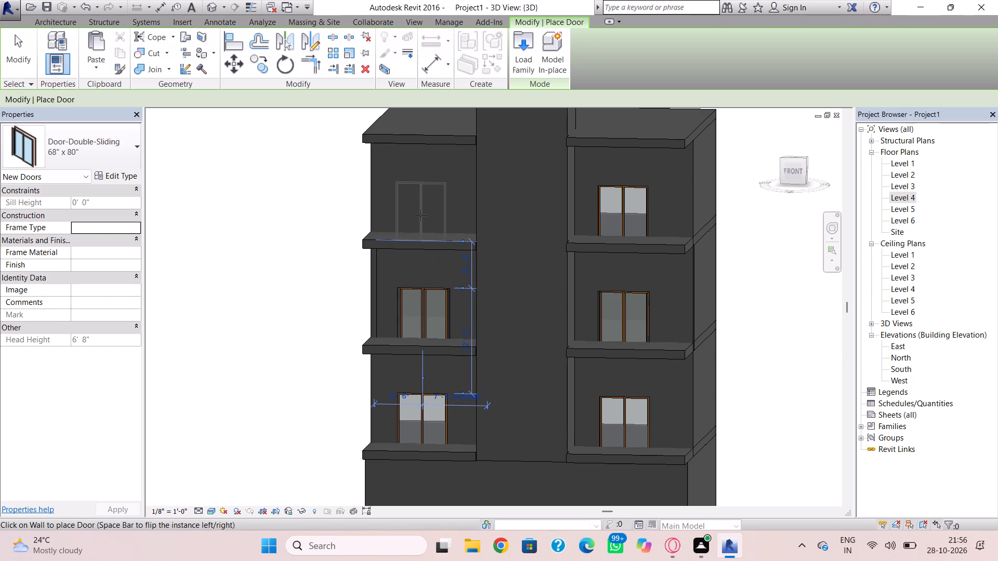
left_click(421, 215)
left_click(421, 215)
key("Escape")
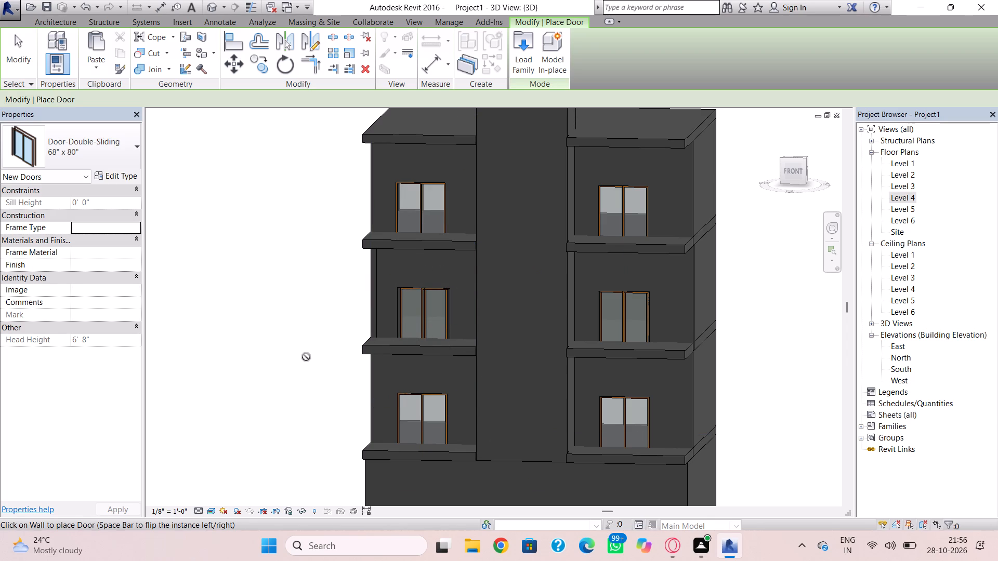
right_click_drag(309, 355, 414, 373, "shift")
key("Escape")
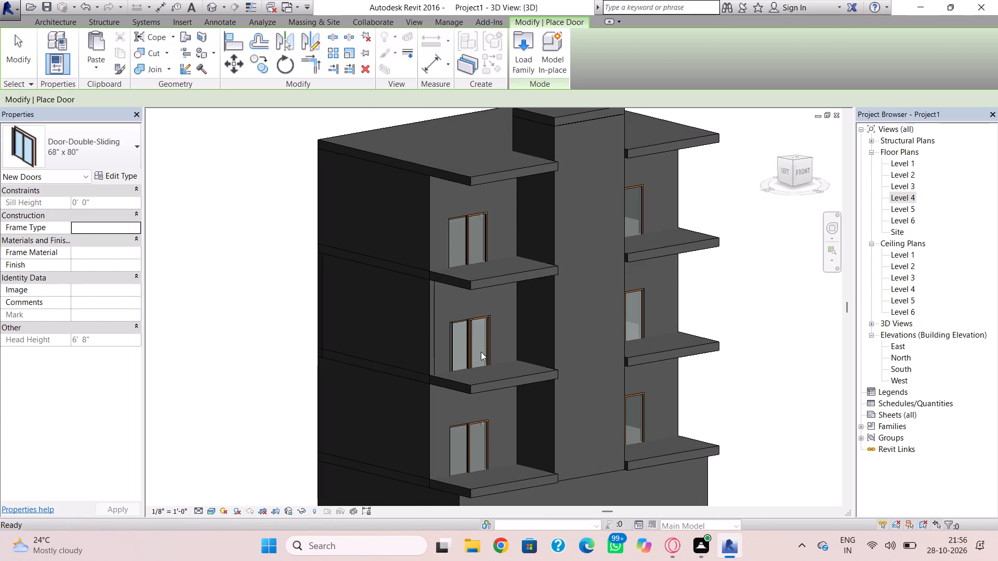
Delete the double sliding doors on Level 3 left of the tall feature.
scroll(489, 350, "up", 9)
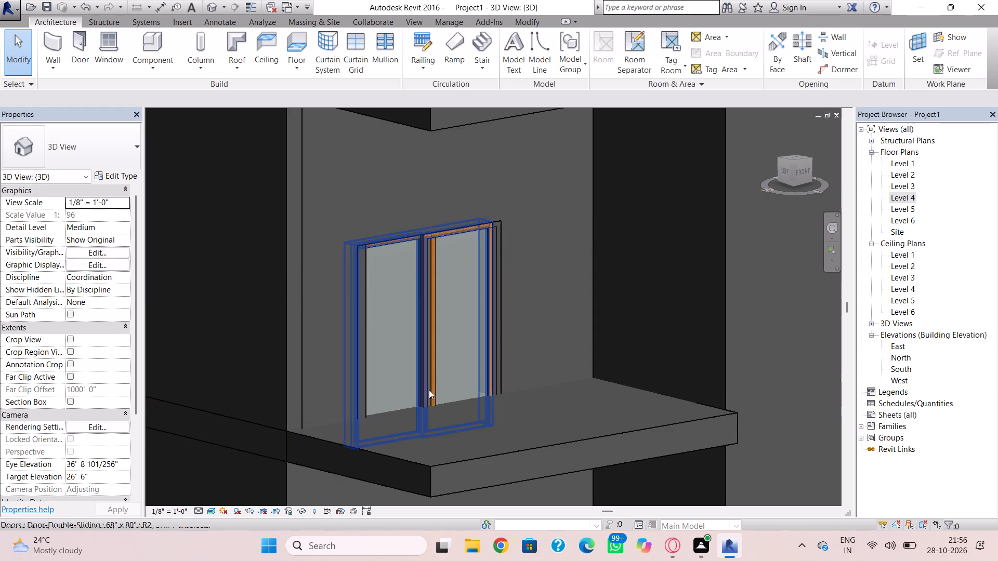
left_click(483, 367)
key("Delete")
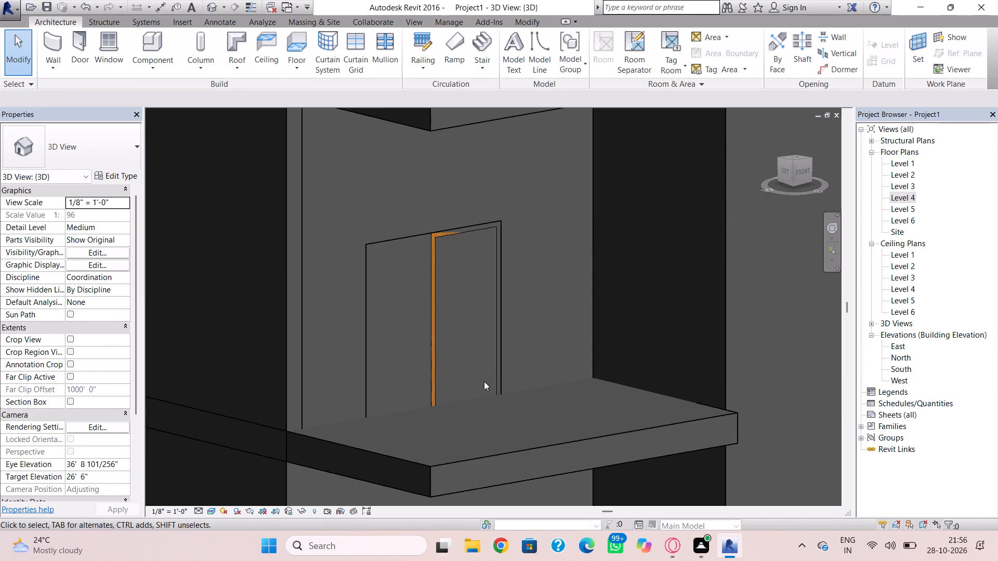
left_click(427, 373)
key("Delete")
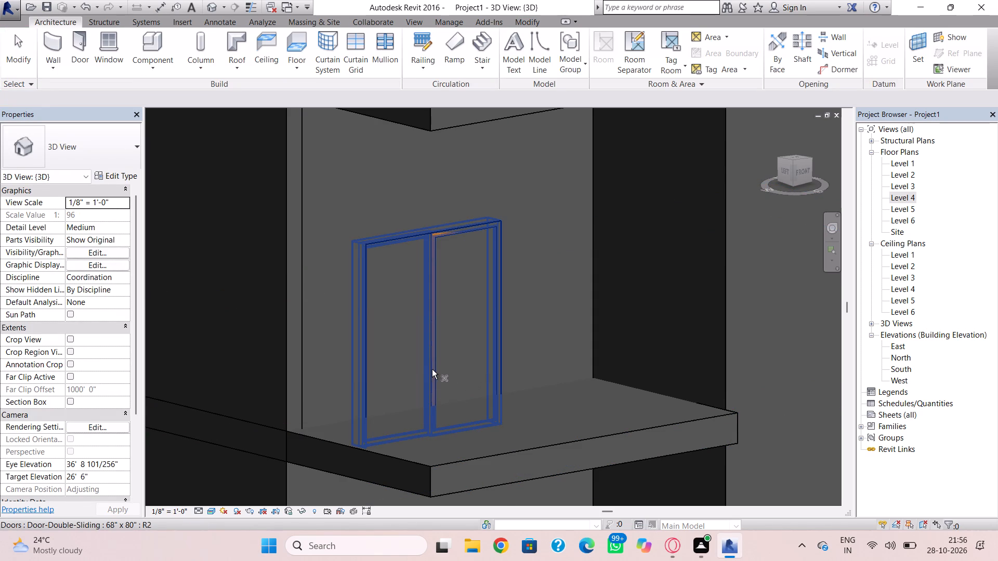
left_click(432, 369)
key("Delete")
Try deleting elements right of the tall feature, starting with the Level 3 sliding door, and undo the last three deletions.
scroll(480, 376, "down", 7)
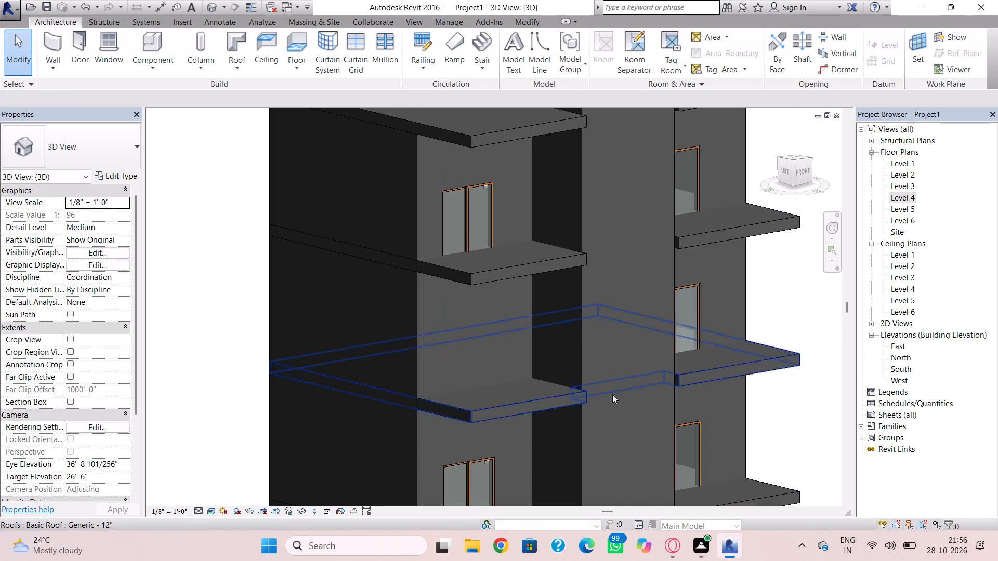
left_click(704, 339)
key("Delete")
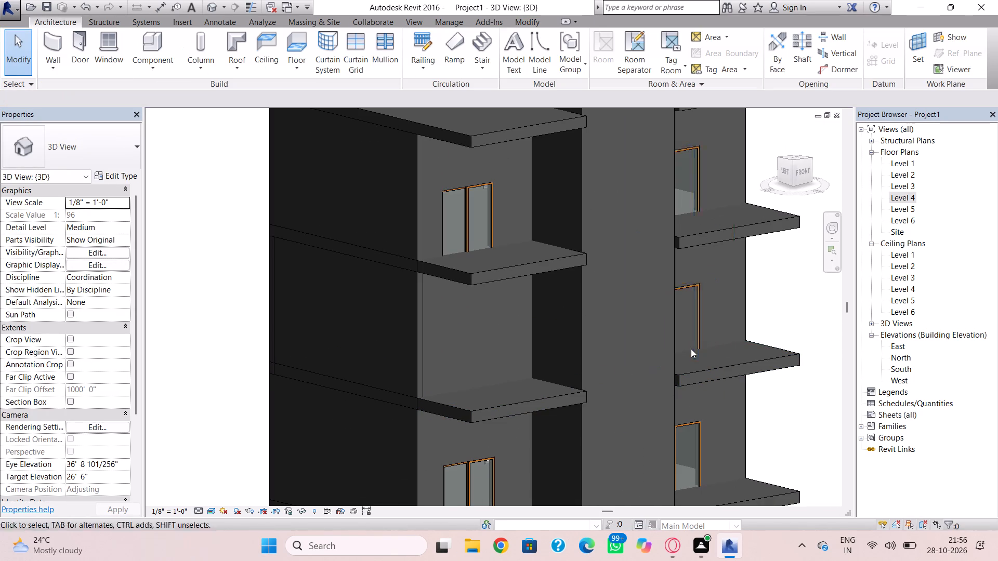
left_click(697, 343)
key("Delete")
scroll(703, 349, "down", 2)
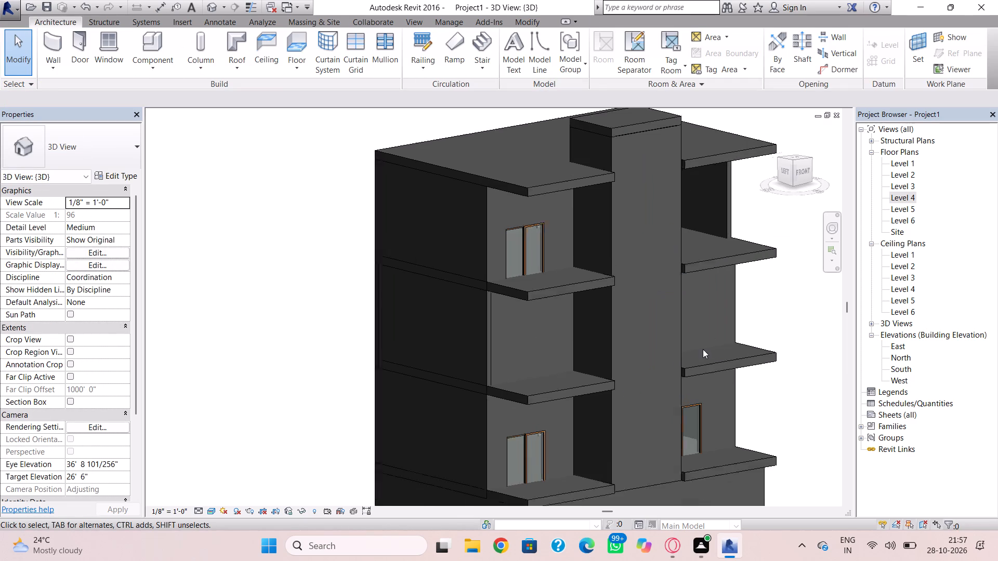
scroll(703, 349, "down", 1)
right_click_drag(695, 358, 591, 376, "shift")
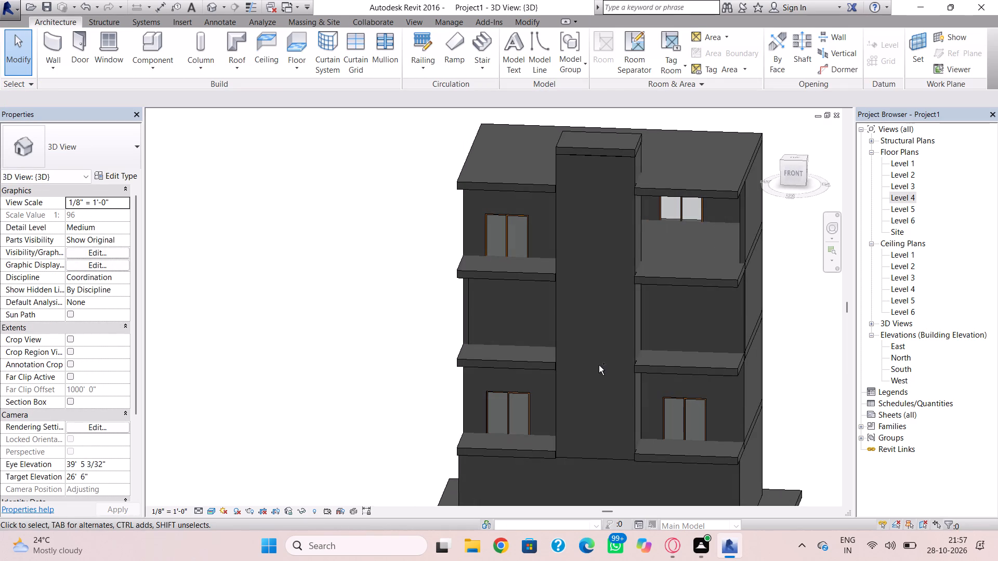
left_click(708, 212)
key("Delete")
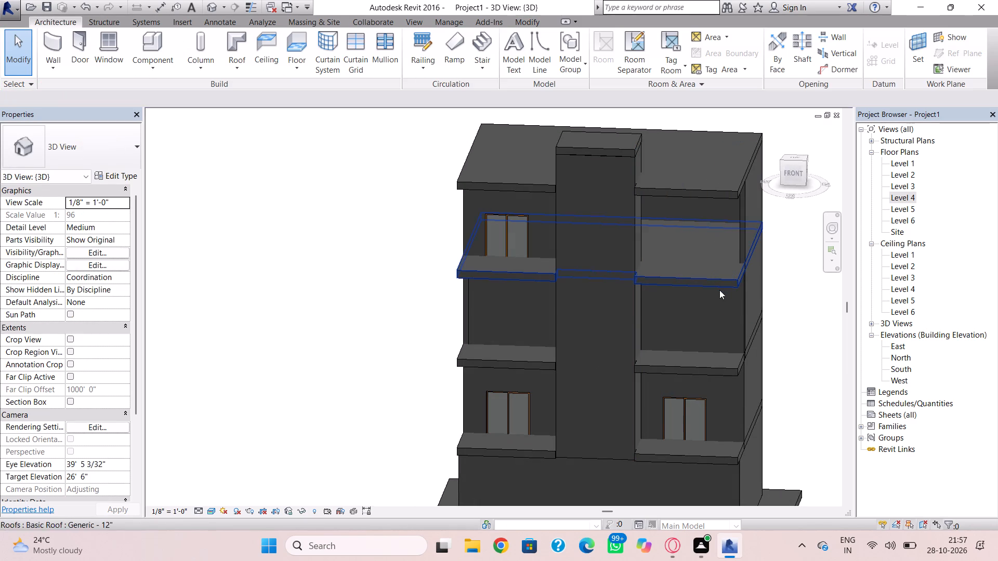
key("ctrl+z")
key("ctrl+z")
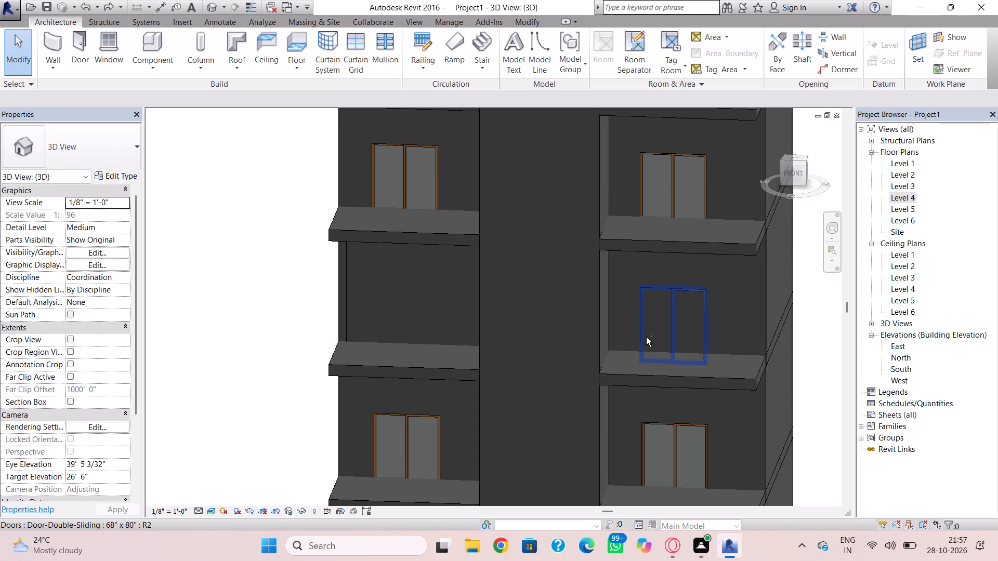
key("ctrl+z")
Delete the extra double sliding doors from the rear wall, two on Level 2 and two on Level 4.
right_click_drag(723, 336, 716, 339, "shift")
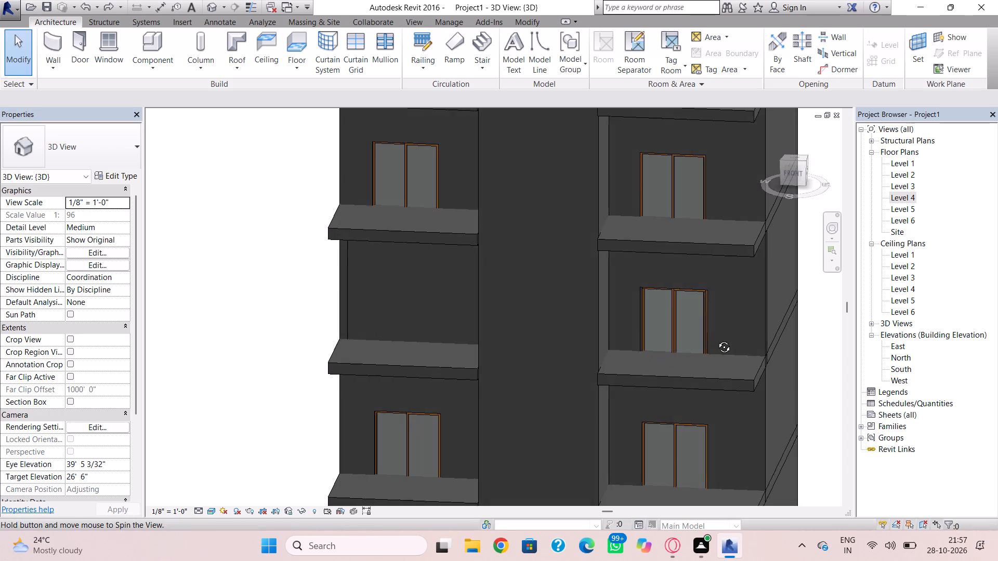
right_click_drag(716, 339, 706, 318, "shift")
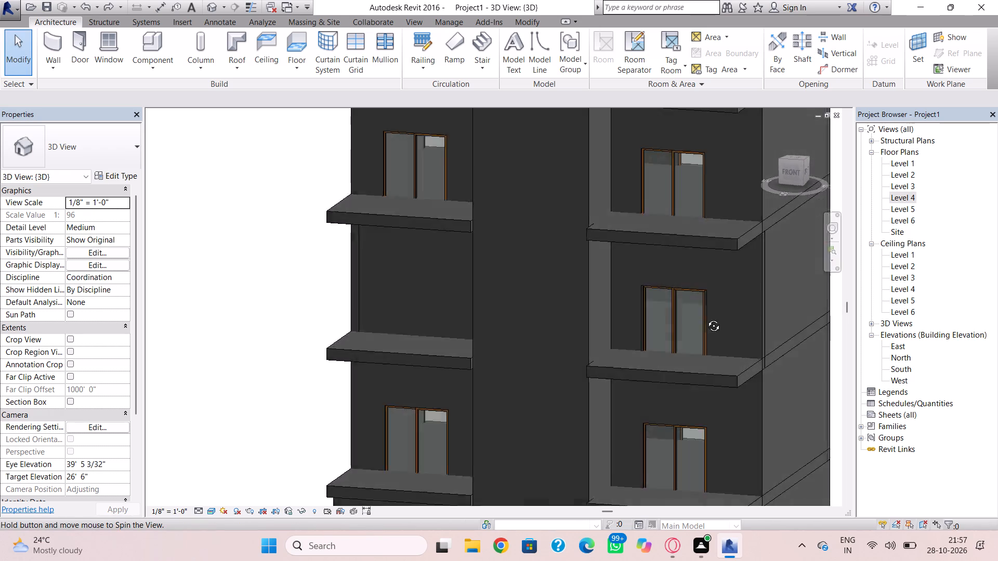
right_click_drag(706, 318, 510, 332, "shift")
scroll(652, 320, "down", 5)
scroll(674, 319, "up", 1)
middle_click_drag(674, 319, 581, 310)
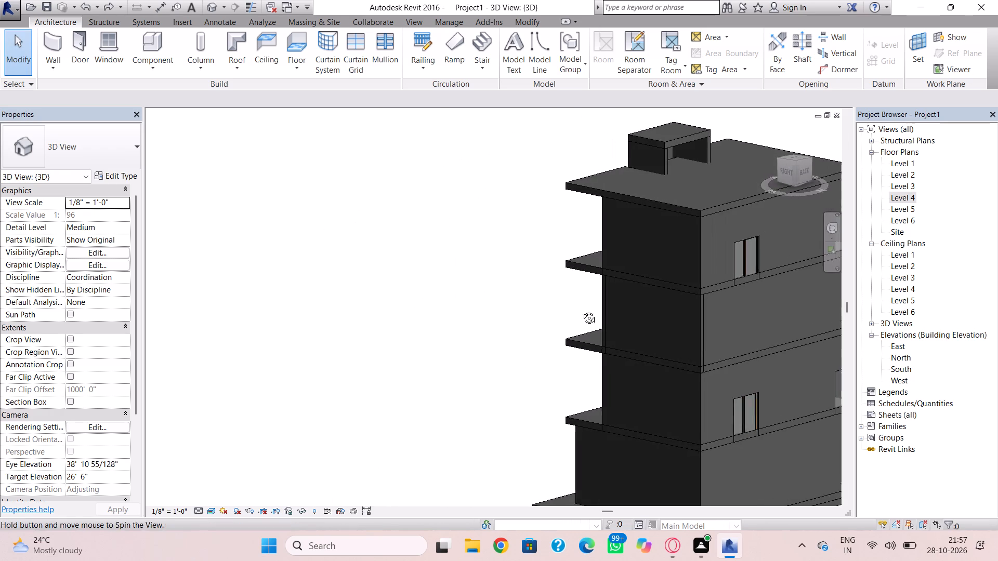
middle_click_drag(581, 310, 577, 310)
left_click(760, 400)
key("Delete")
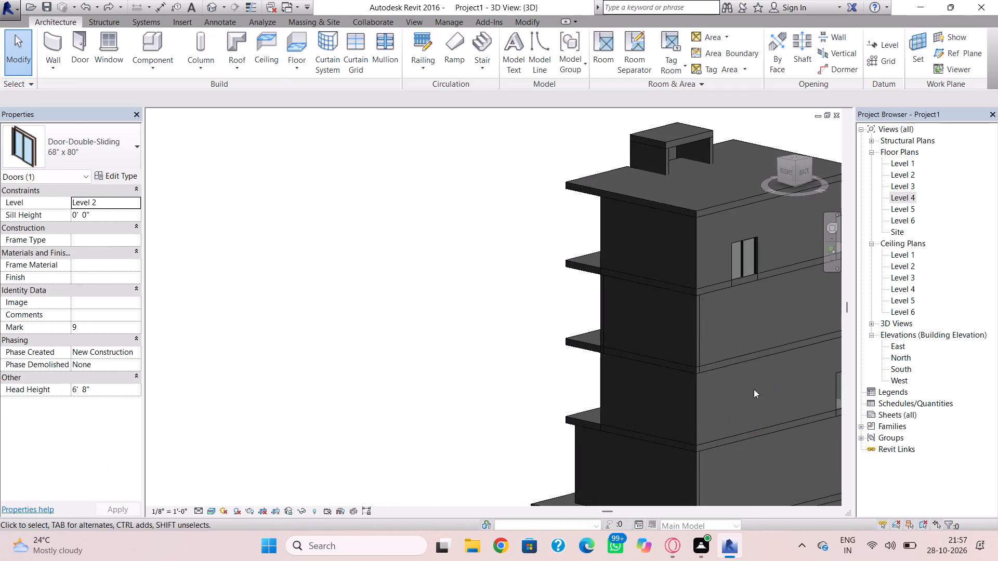
left_click(725, 266)
left_click(738, 268)
key("Delete")
scroll(734, 279, "down", 2)
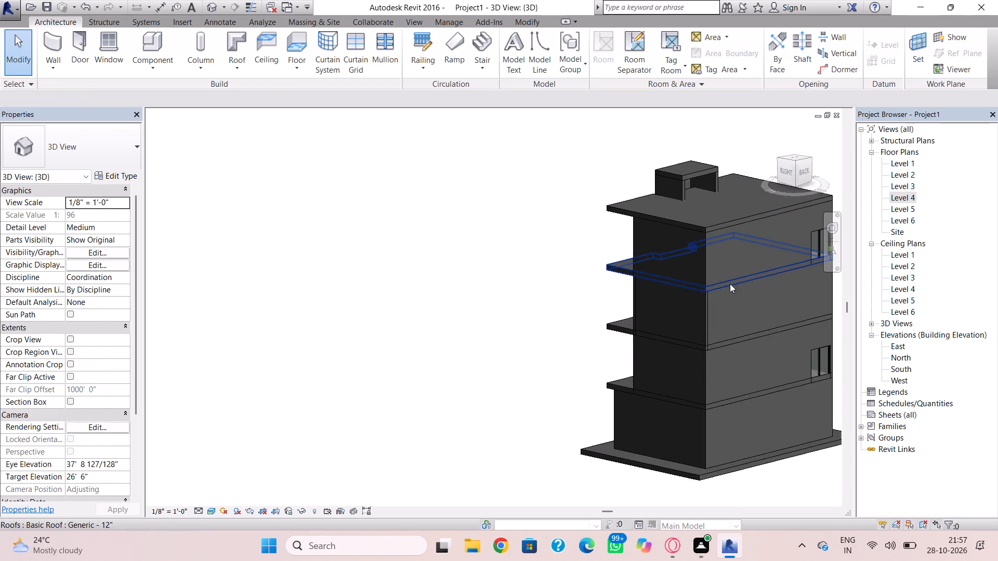
middle_click_drag(730, 284, 632, 292)
left_click(716, 256)
key("Delete")
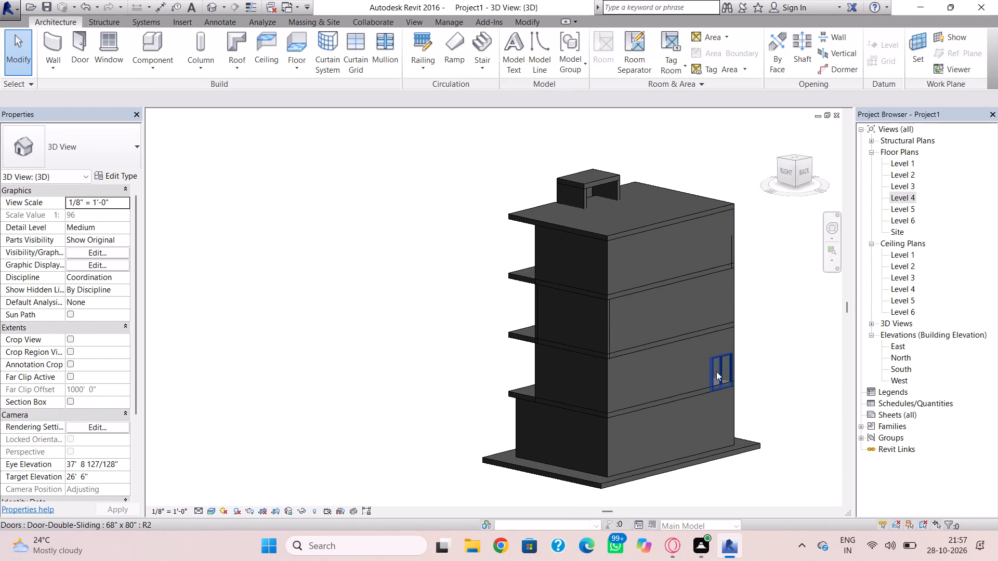
left_click(716, 371)
key("Delete")
Select the Level 4 front sliding door left of the tall feature and examine the door types available for it.
right_click_drag(503, 367, 662, 351)
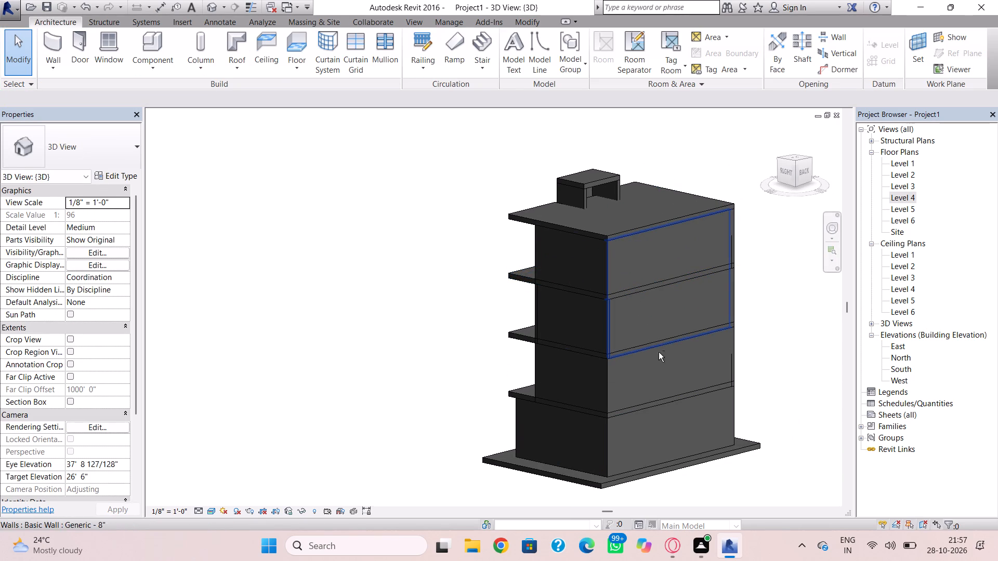
right_click_drag(425, 356, 687, 339, "shift")
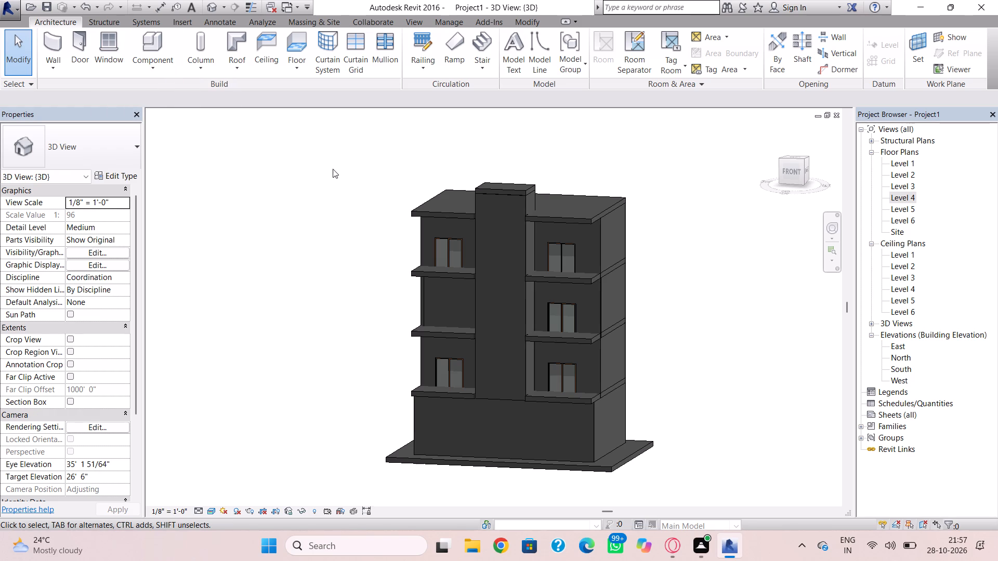
left_click(432, 235)
left_click(94, 157)
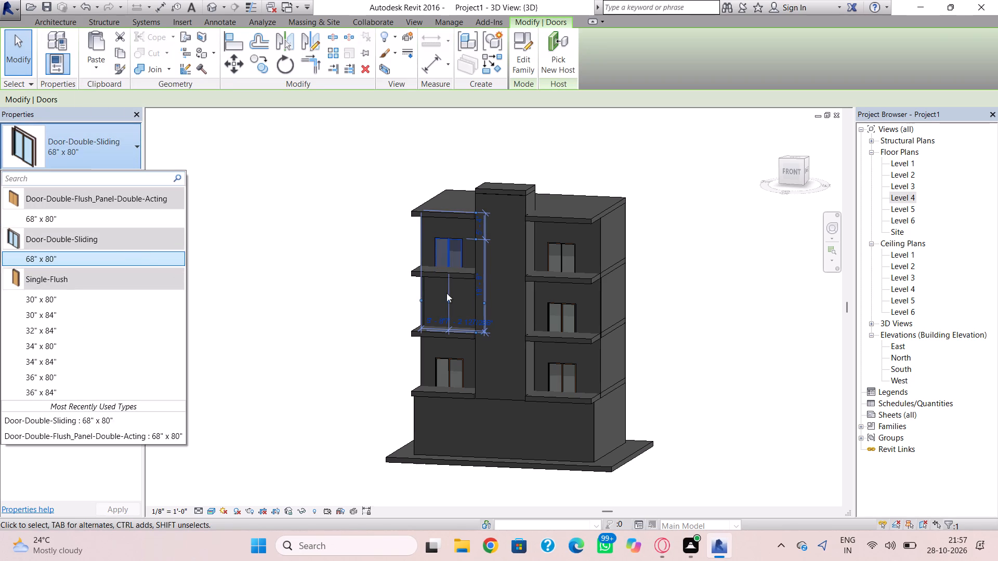
key("Escape")
key("Escape")
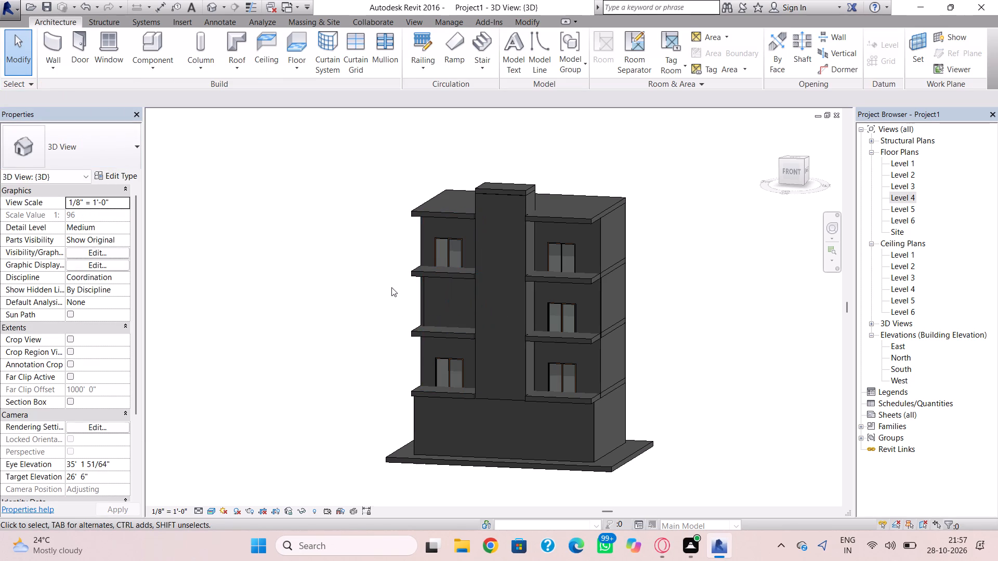
left_click(441, 249)
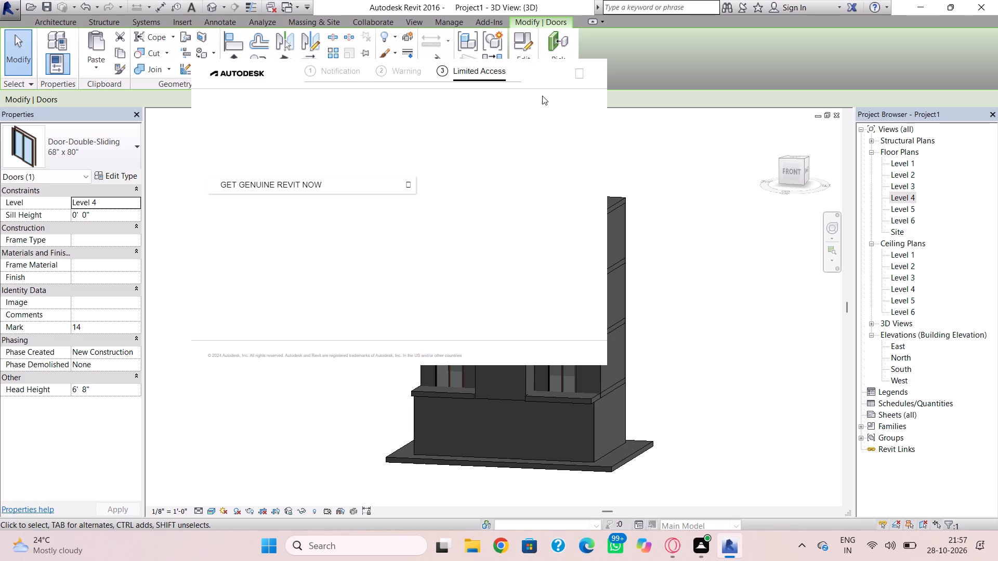
left_click(573, 75)
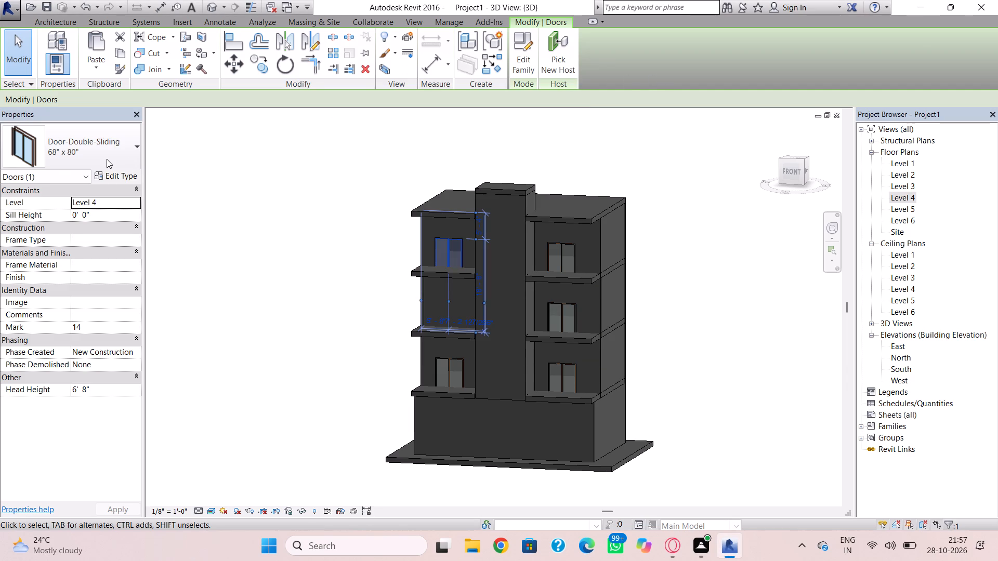
left_click(107, 159)
key("Escape")
key("Escape")
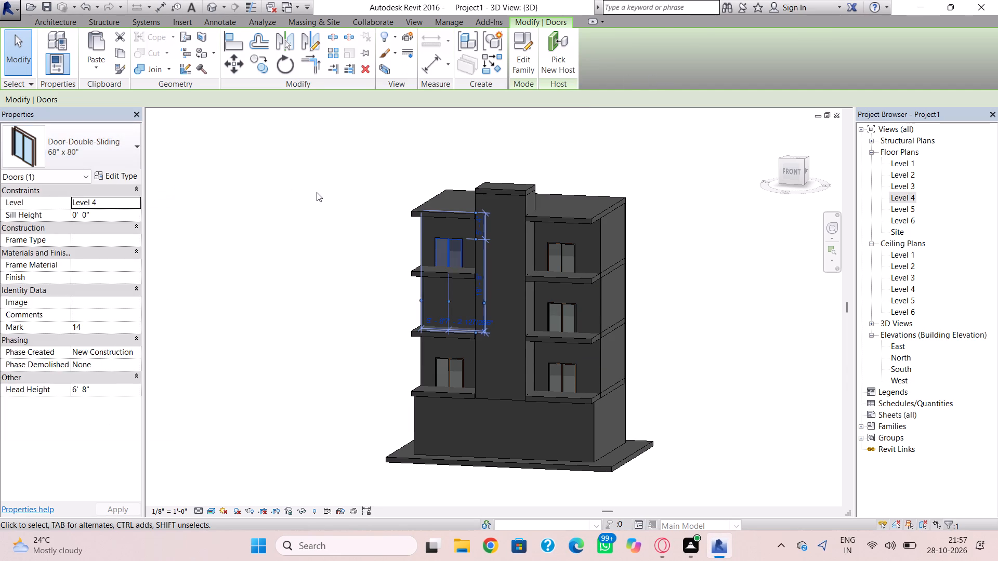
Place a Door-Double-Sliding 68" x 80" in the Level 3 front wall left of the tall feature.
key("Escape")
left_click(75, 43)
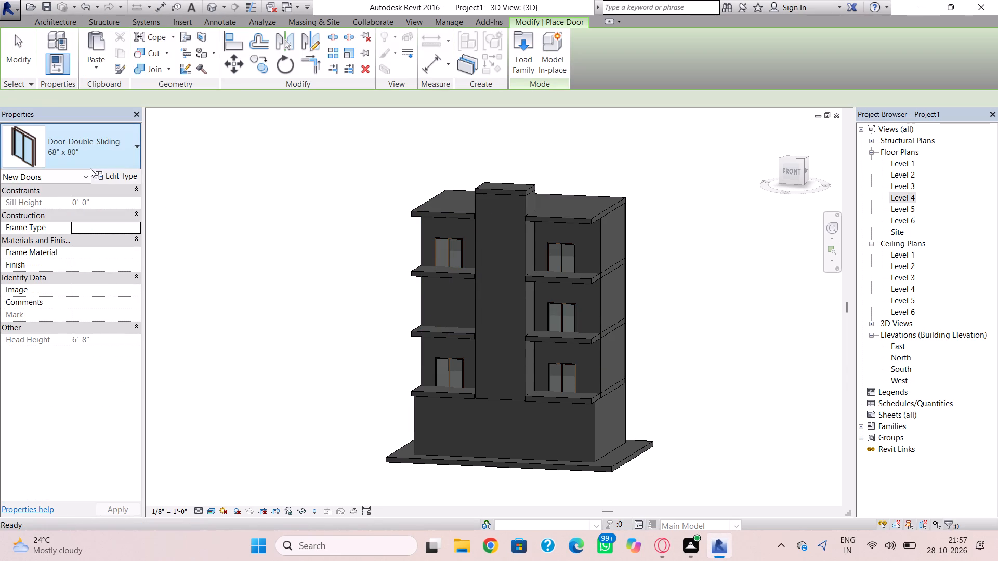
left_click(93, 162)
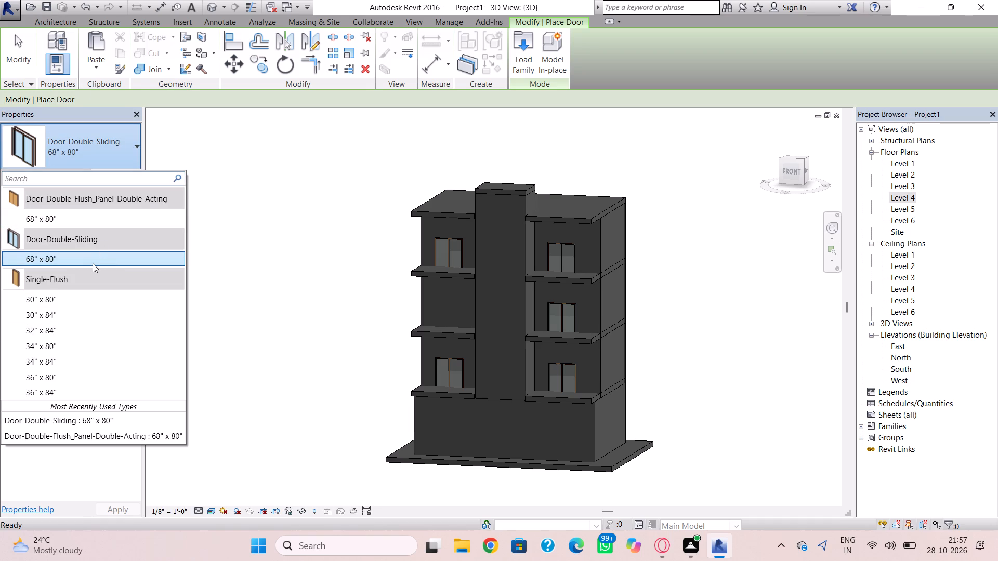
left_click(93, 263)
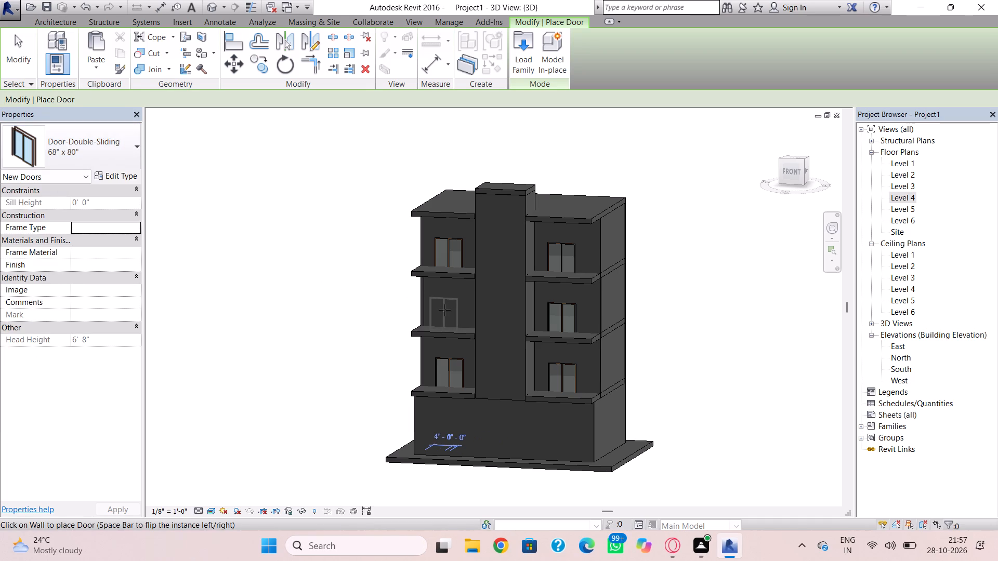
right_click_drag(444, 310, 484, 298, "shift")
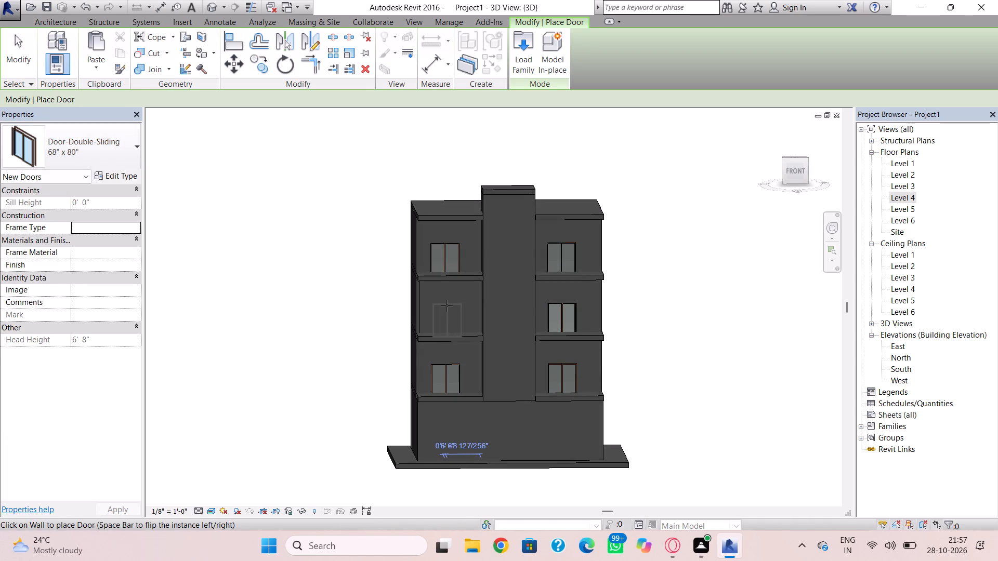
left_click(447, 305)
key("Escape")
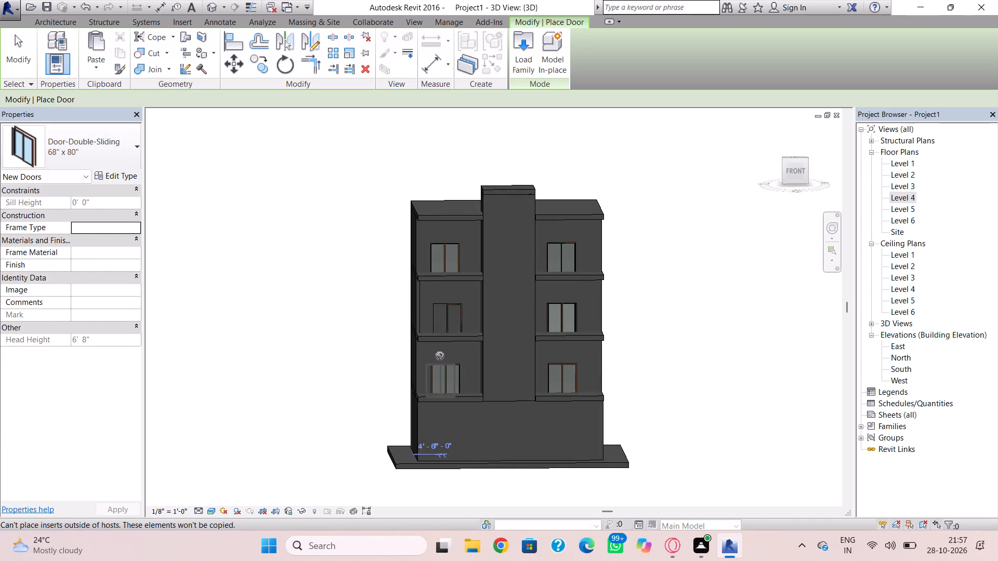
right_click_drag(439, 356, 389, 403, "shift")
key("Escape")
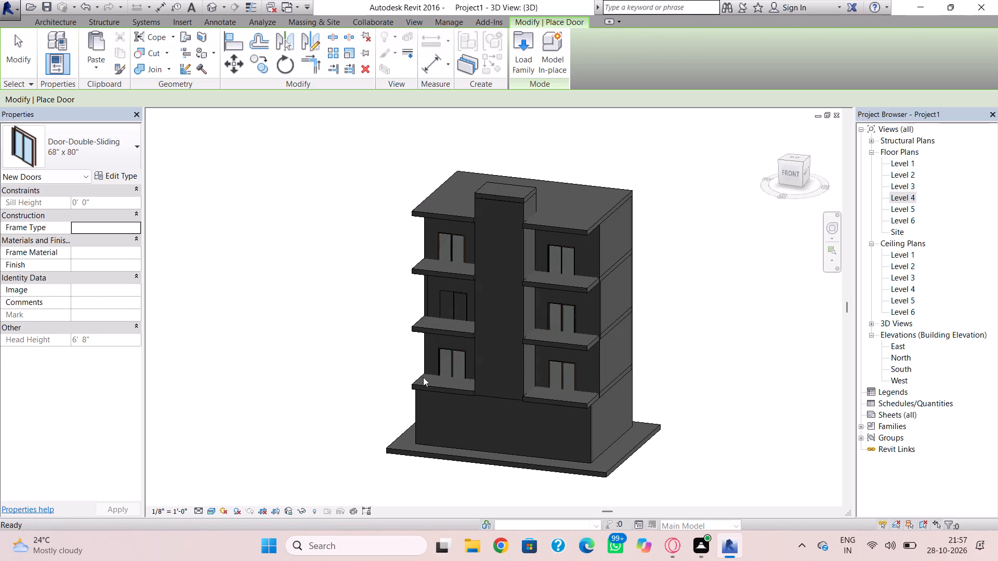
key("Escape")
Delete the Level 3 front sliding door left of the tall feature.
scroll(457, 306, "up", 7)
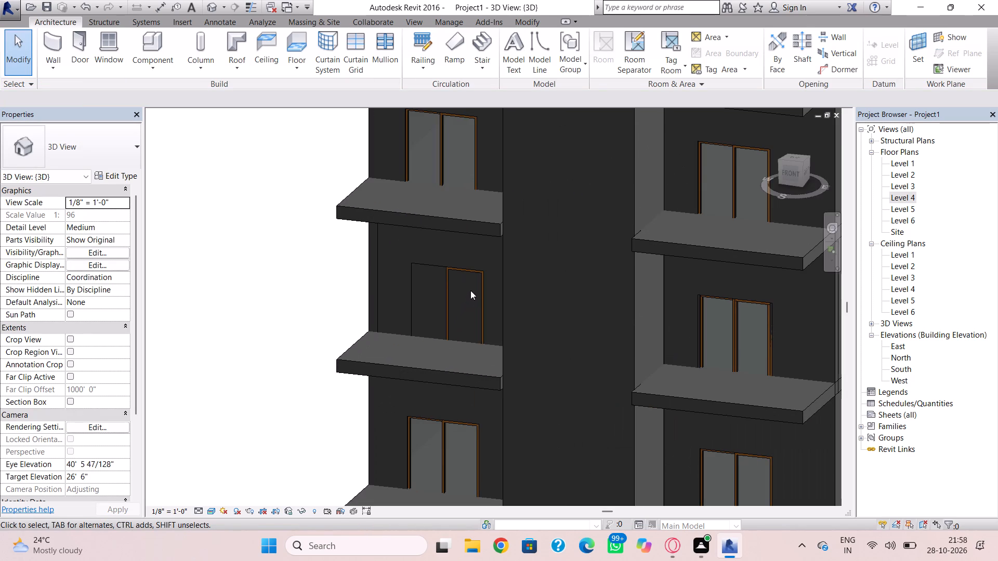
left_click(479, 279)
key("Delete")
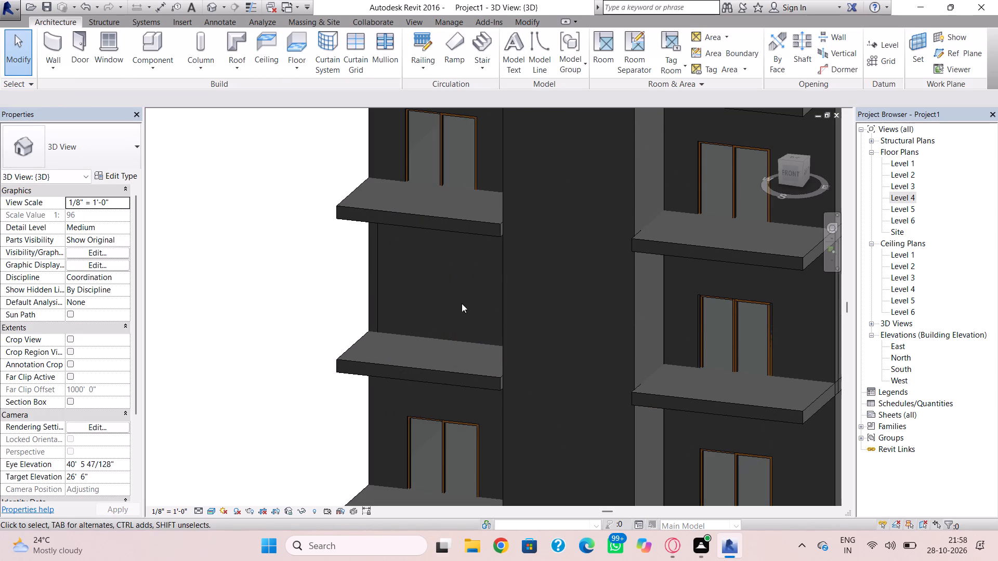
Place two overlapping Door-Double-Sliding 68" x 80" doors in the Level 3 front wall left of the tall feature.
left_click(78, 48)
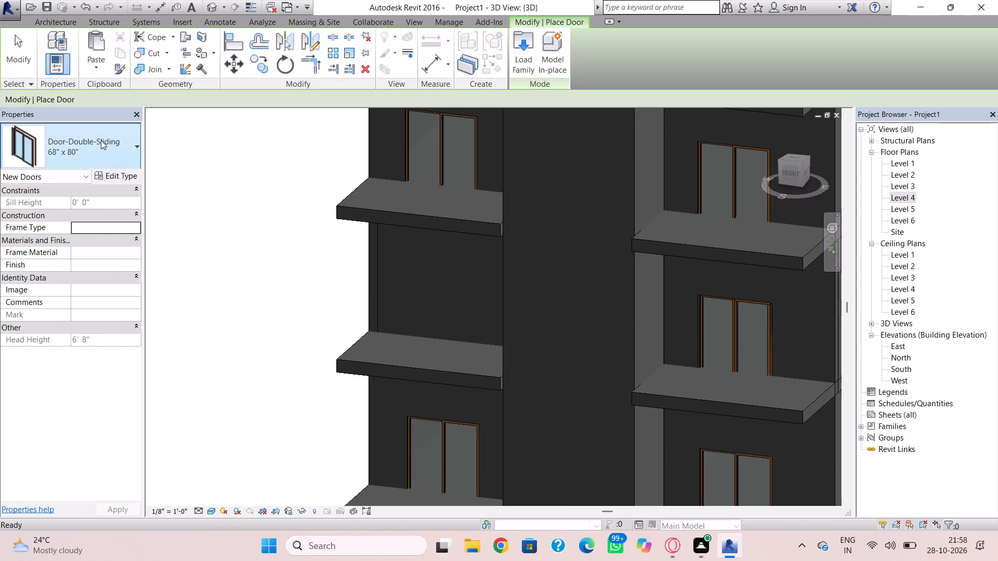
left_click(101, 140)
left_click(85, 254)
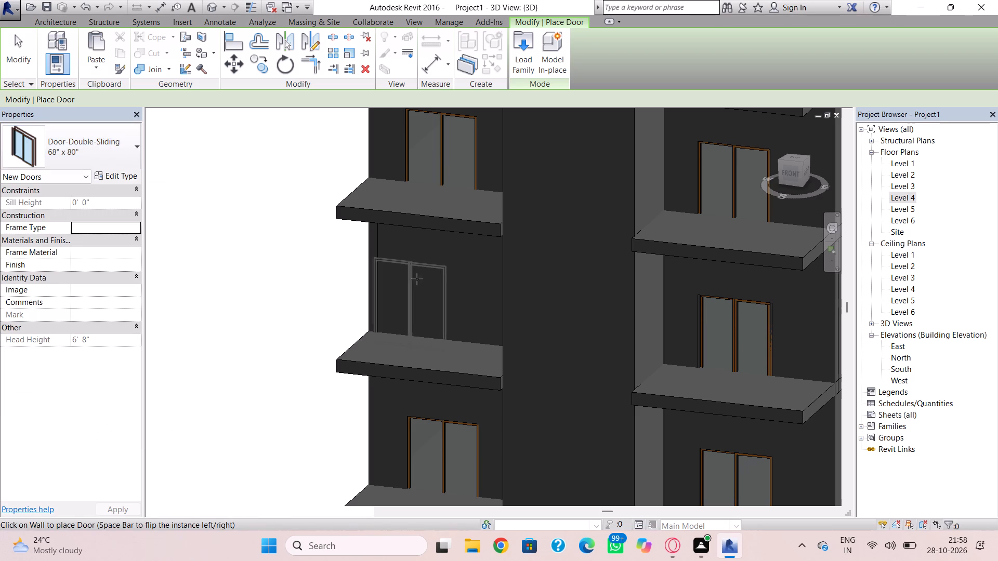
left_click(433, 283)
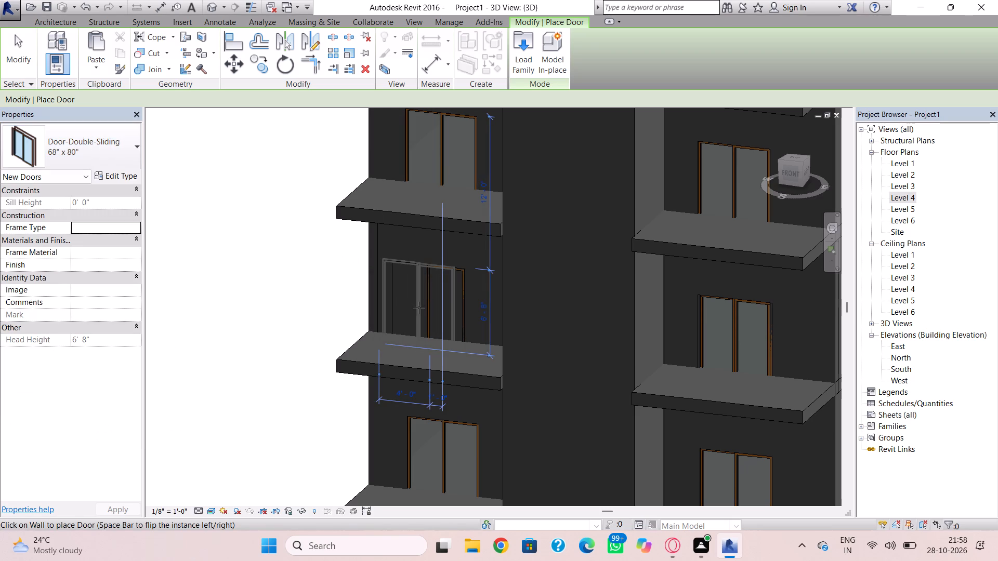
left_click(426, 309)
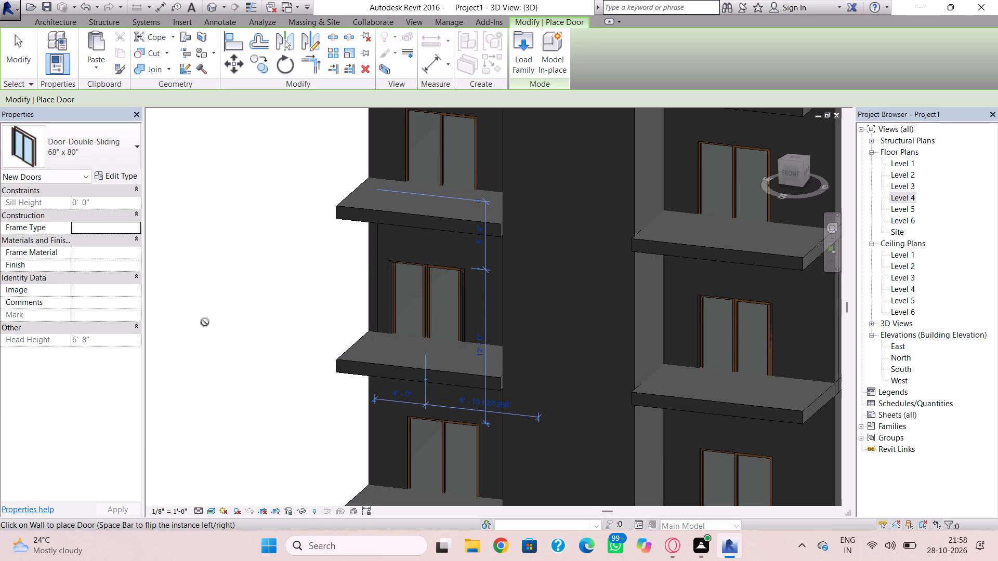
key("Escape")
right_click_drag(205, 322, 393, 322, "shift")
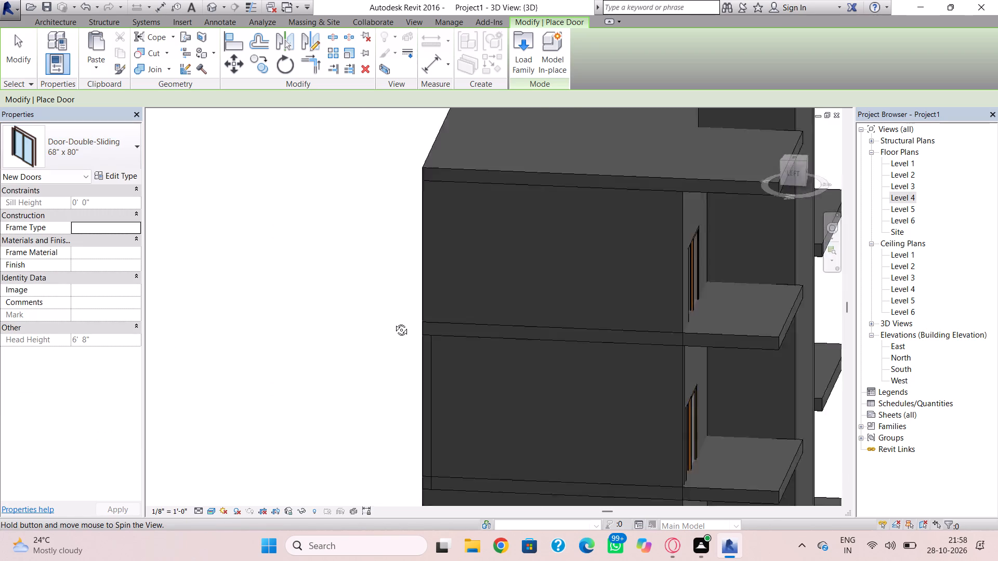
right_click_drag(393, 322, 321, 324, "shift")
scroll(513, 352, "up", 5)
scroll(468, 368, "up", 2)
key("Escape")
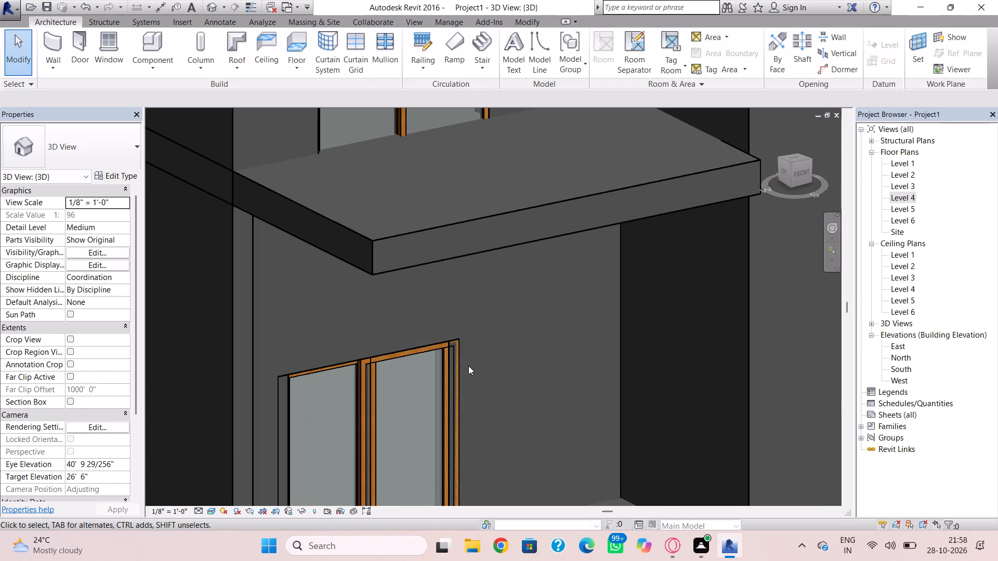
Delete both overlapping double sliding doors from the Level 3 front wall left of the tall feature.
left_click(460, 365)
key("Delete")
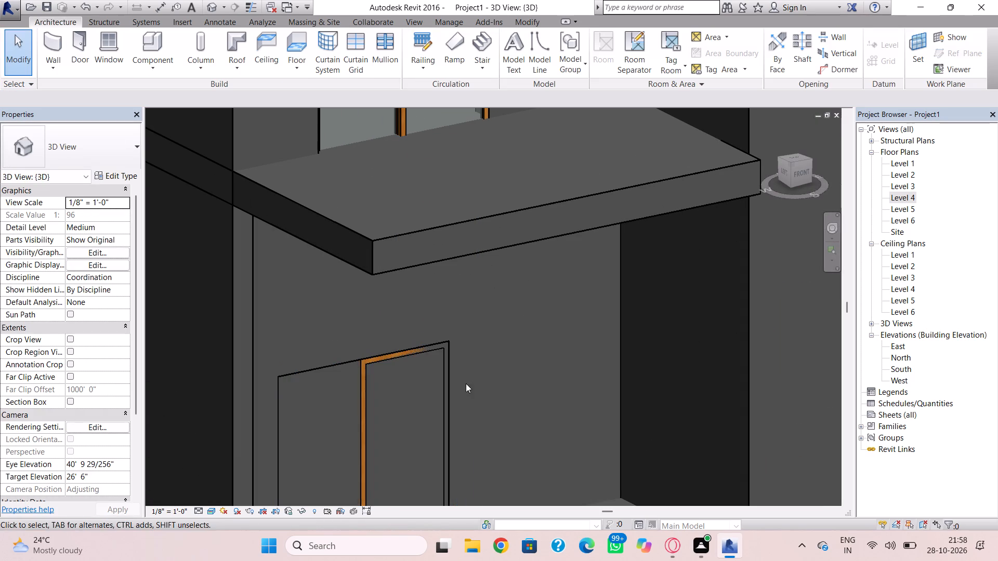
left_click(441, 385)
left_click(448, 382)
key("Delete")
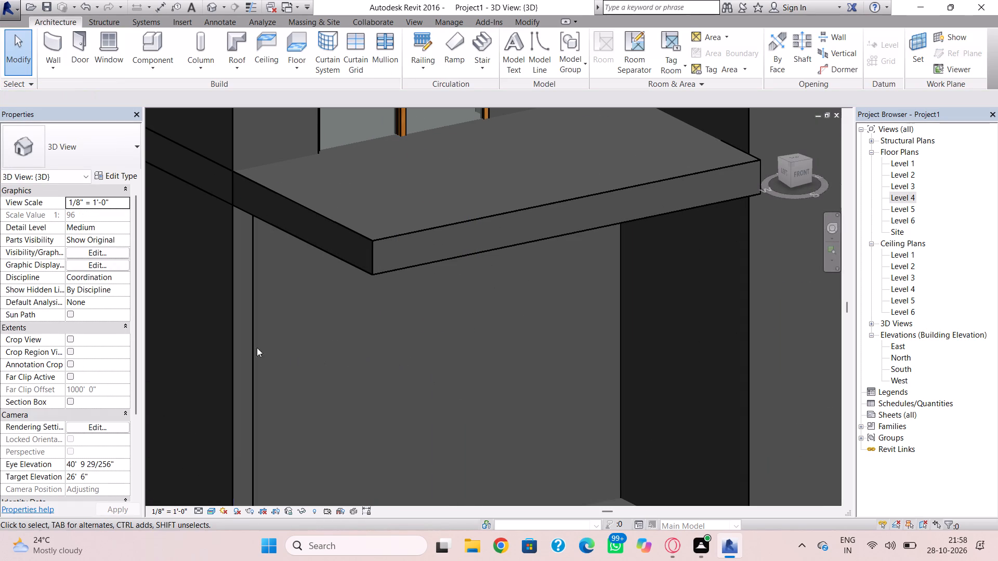
Place one Door-Double-Sliding 68" x 80" in the Level 3 front wall left of the tall feature.
left_click(81, 47)
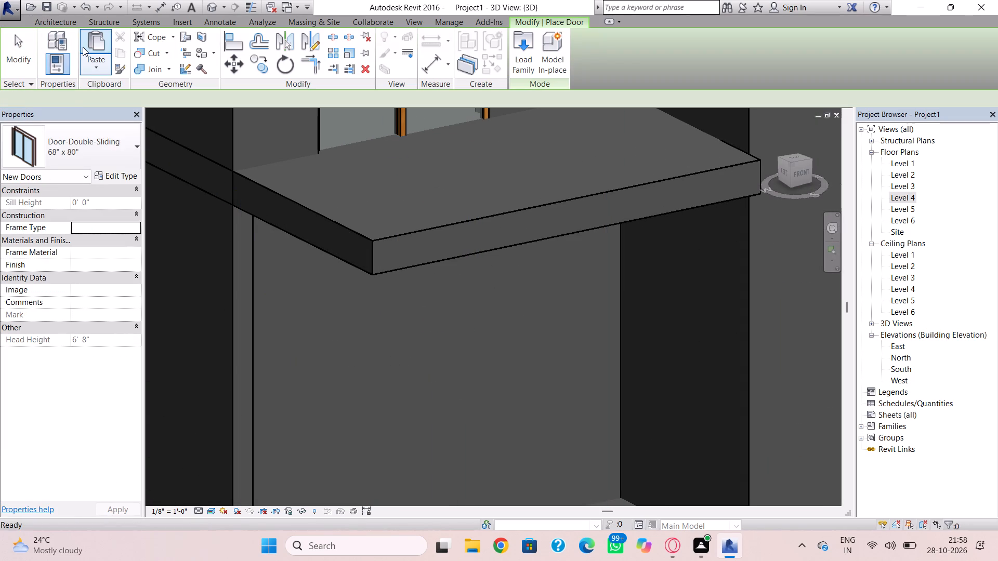
left_click(97, 152)
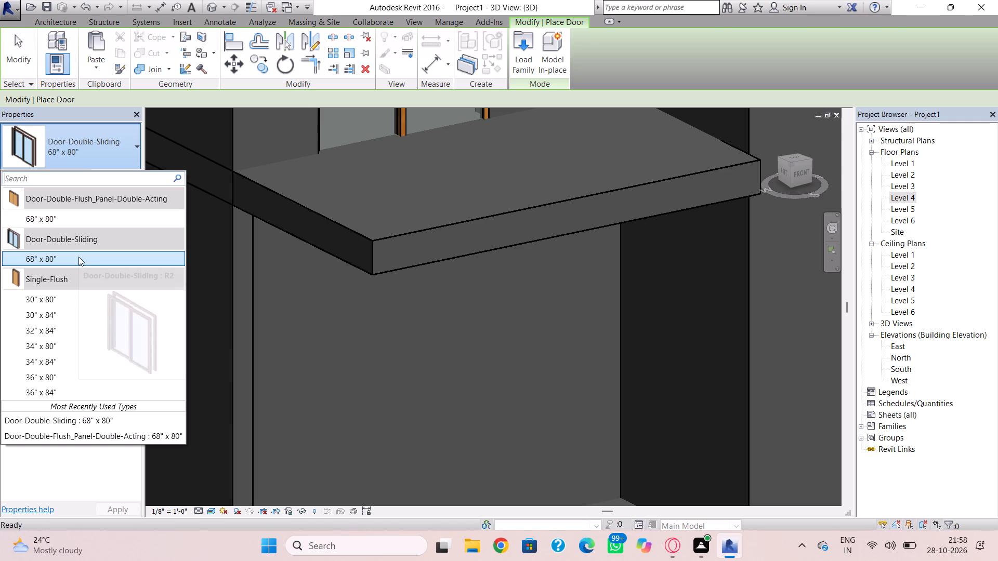
left_click(80, 258)
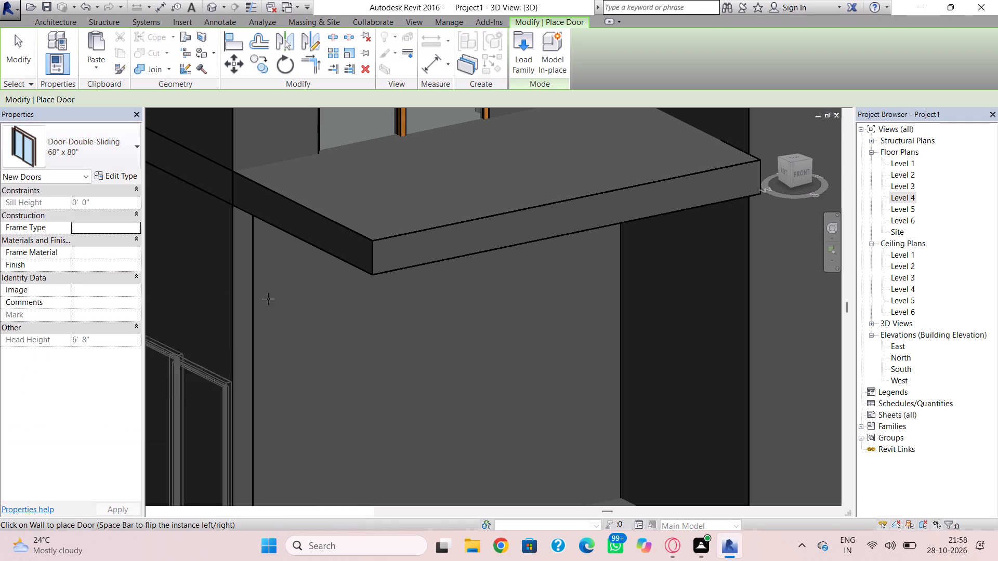
scroll(396, 321, "down", 4)
middle_click_drag(426, 306, 430, 287)
left_click(419, 301)
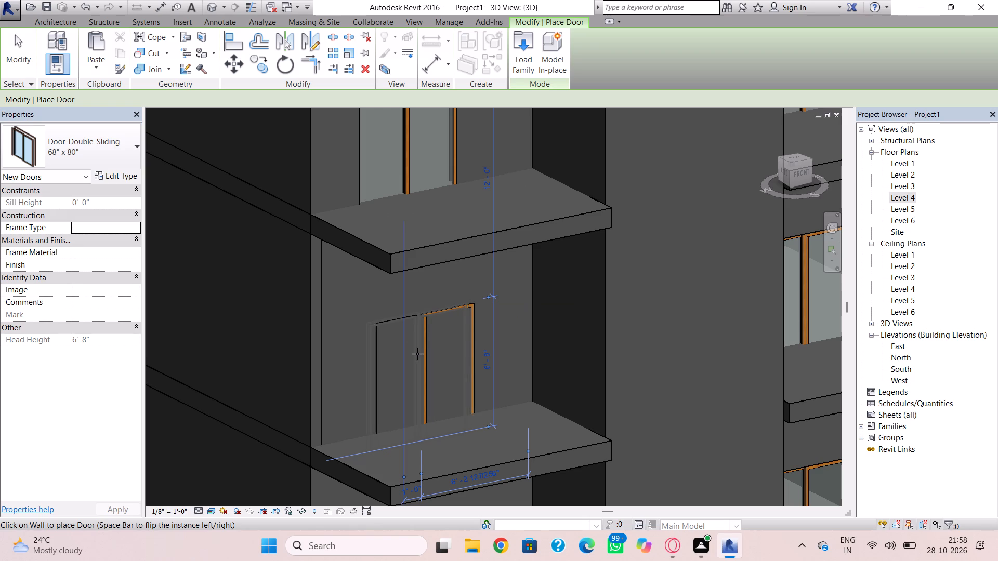
key("Escape")
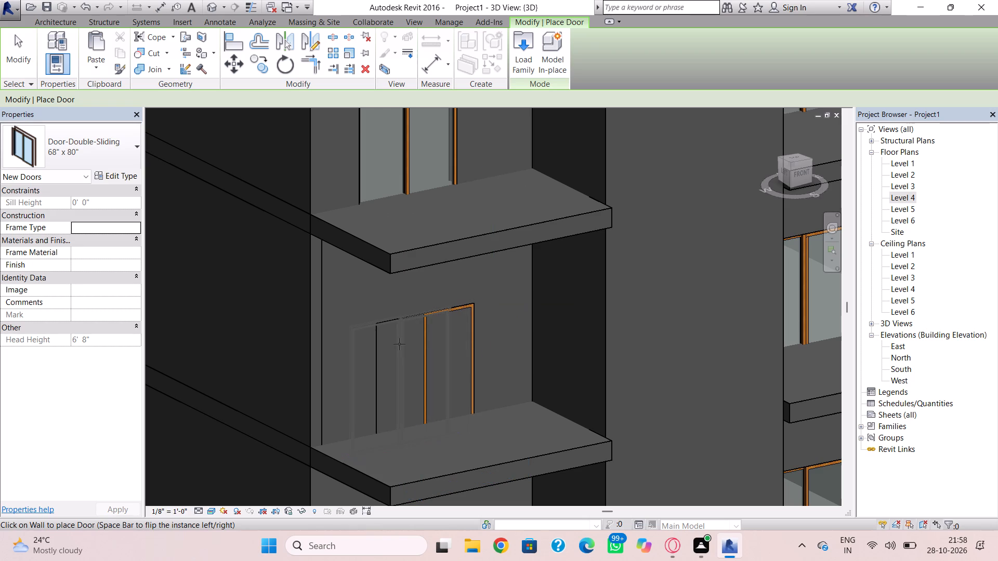
key("Escape")
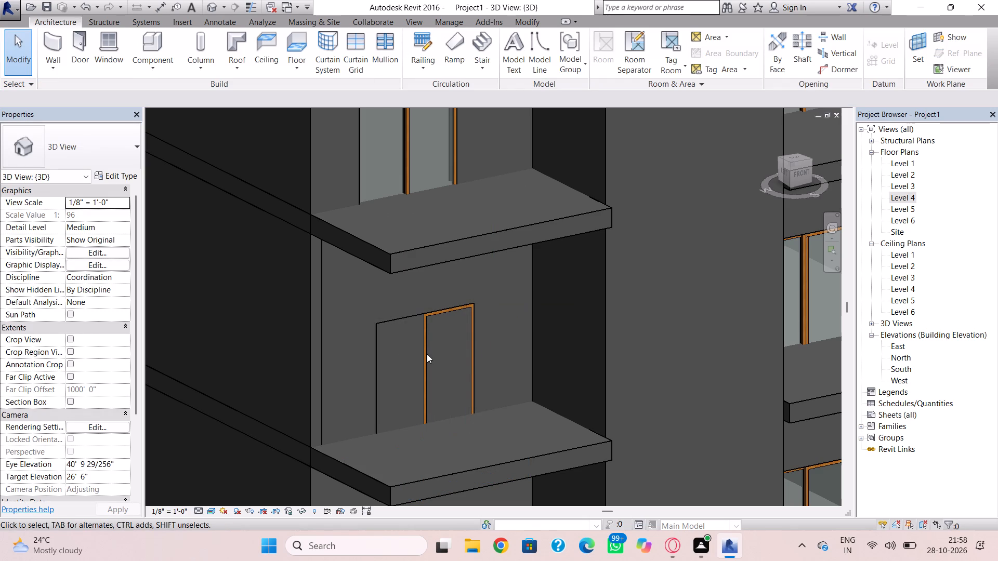
Nudge the Level 3 sliding door two increments along its wall toward the tall feature.
left_click(427, 354)
left_click(421, 359)
left_click(423, 359)
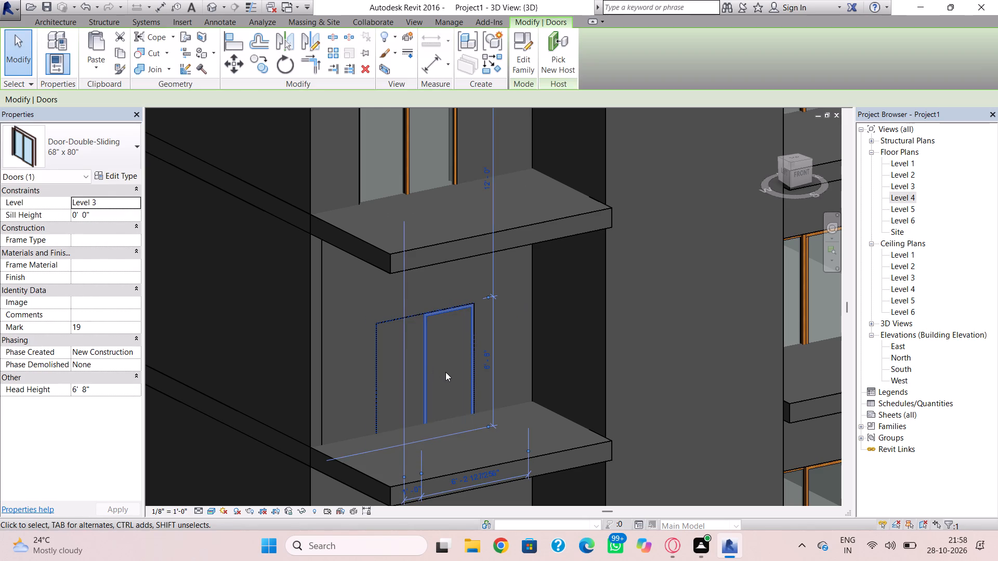
key("Right")
key("Right")
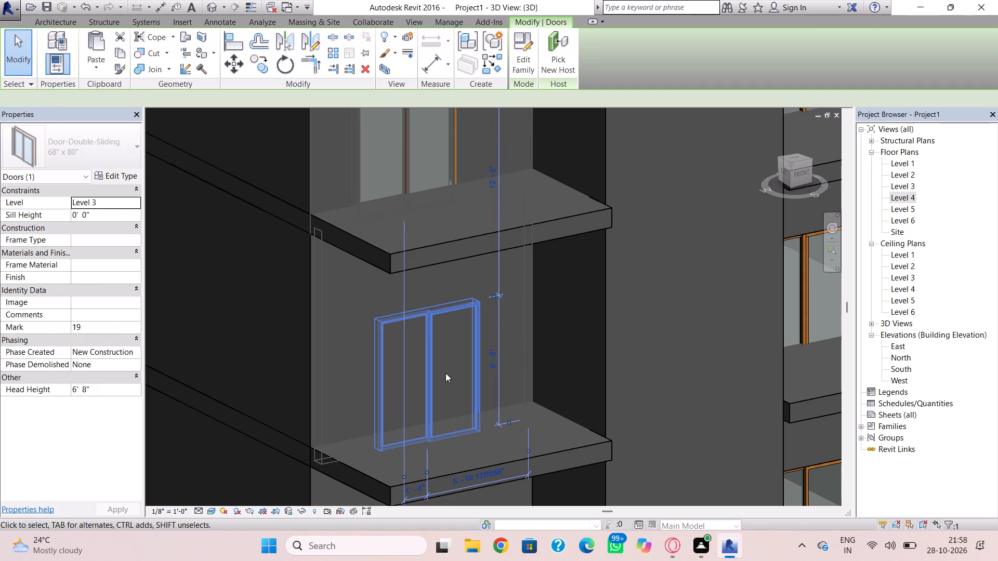
scroll(445, 373, "up", 1)
left_click(275, 367)
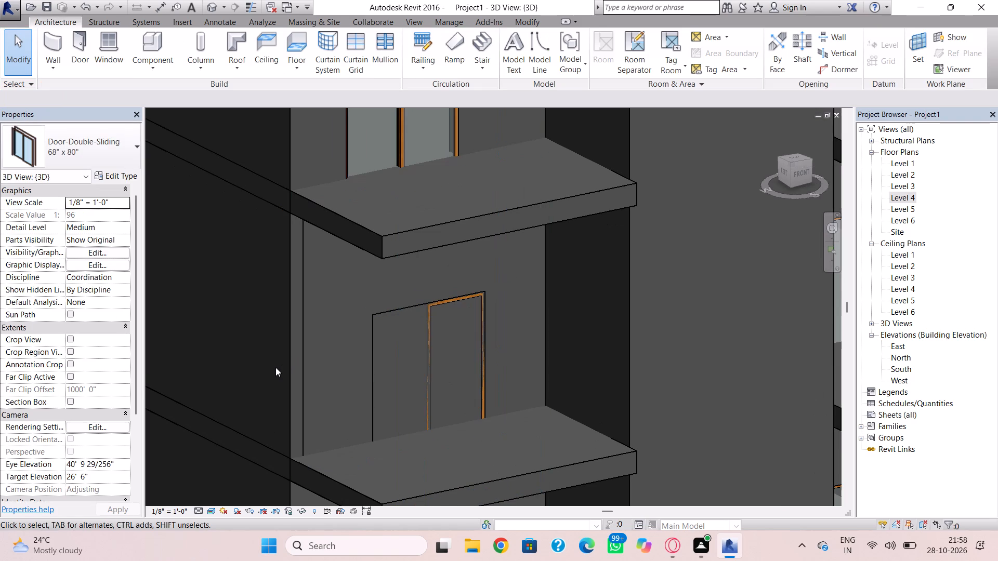
Nudge the Level 3 sliding door three more increments toward the tall feature, shifting it down and back up to a 0' 0" sill height.
right_click_drag(326, 326, 386, 327, "shift")
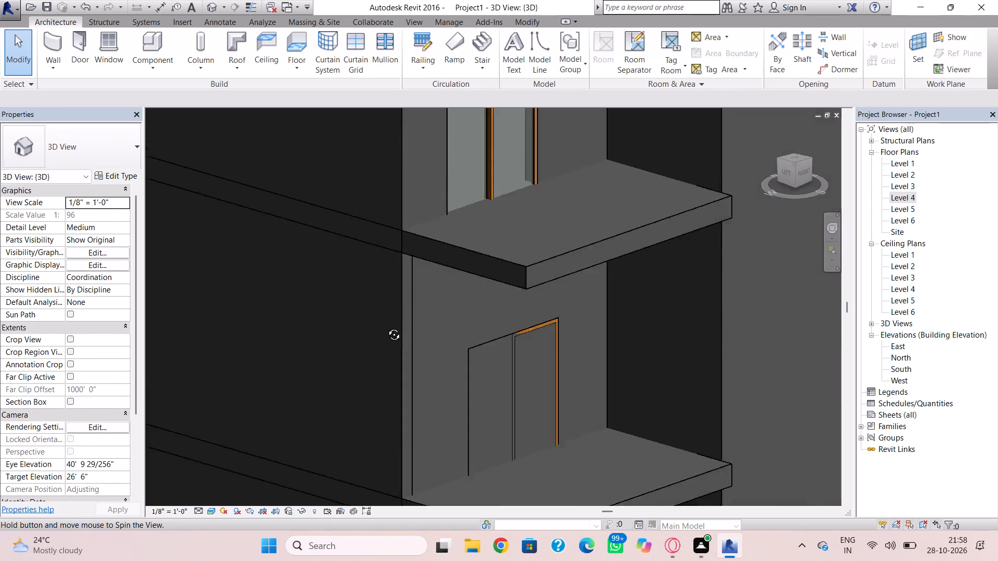
right_click_drag(386, 327, 410, 317, "shift")
scroll(418, 324, "down", 3)
middle_click_drag(424, 326, 340, 283)
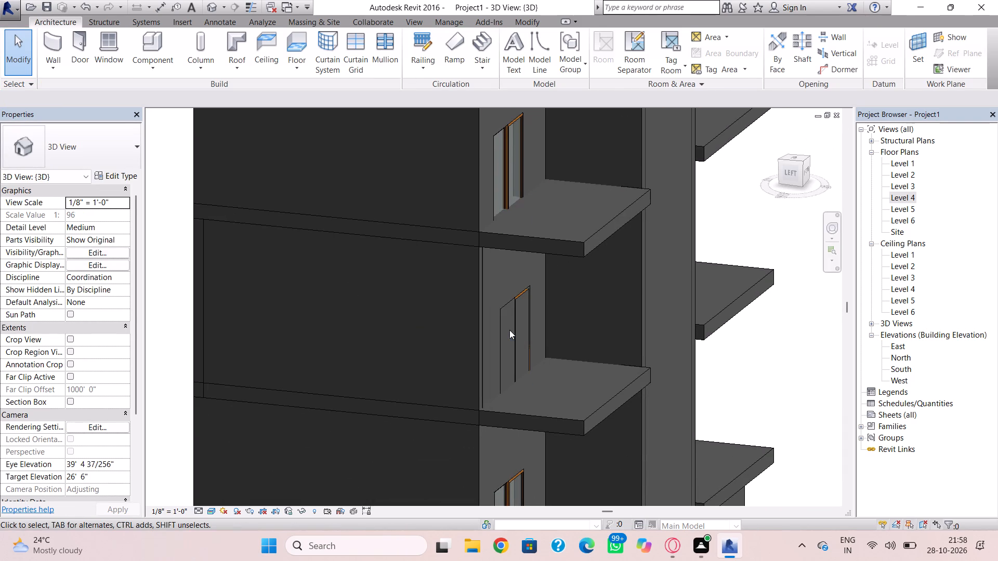
left_click(509, 330)
left_click(511, 301)
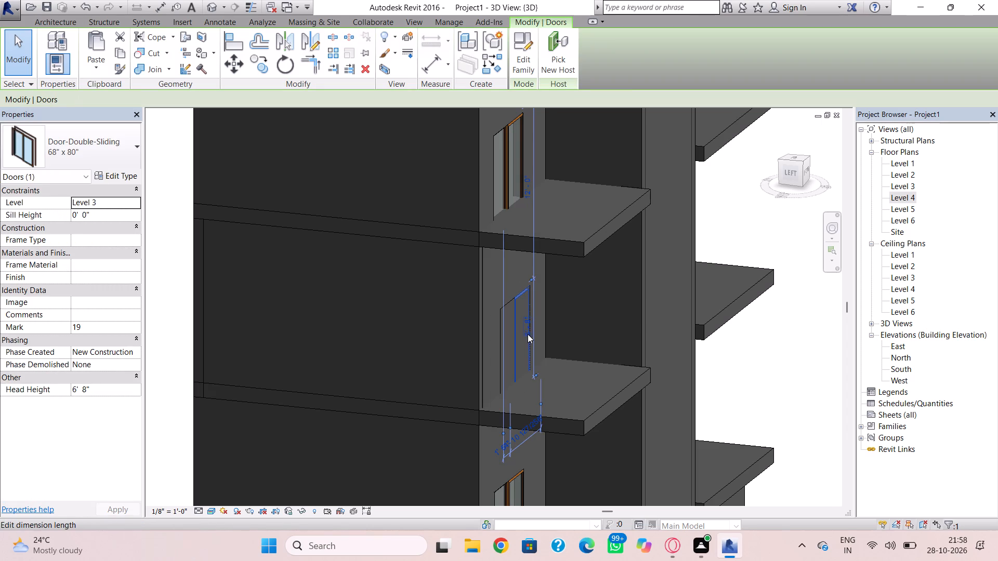
key("Down")
key("Down")
key("Down")
key("Right")
key("Right")
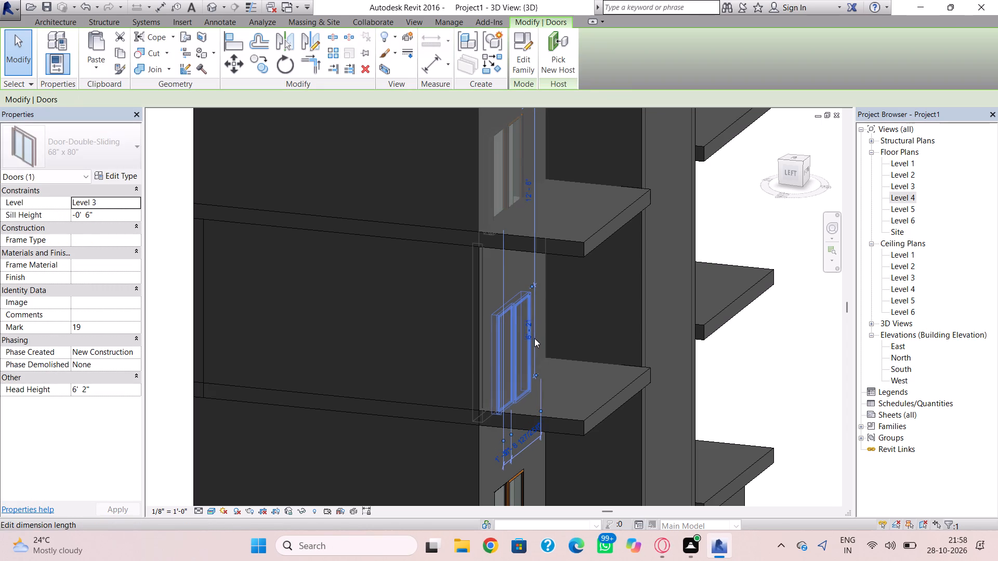
key("Right")
key("Up")
key("Up")
key("Up")
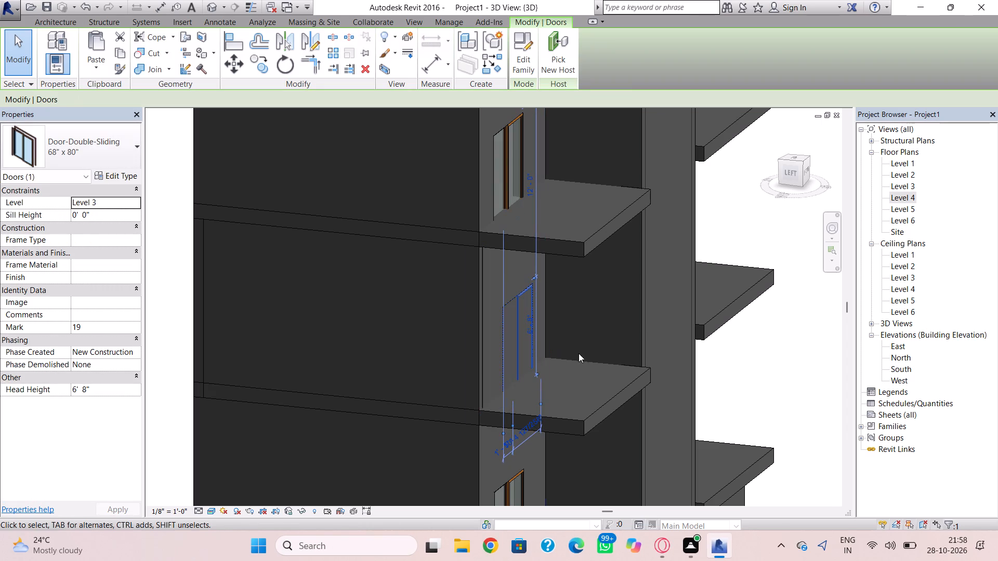
key("Escape")
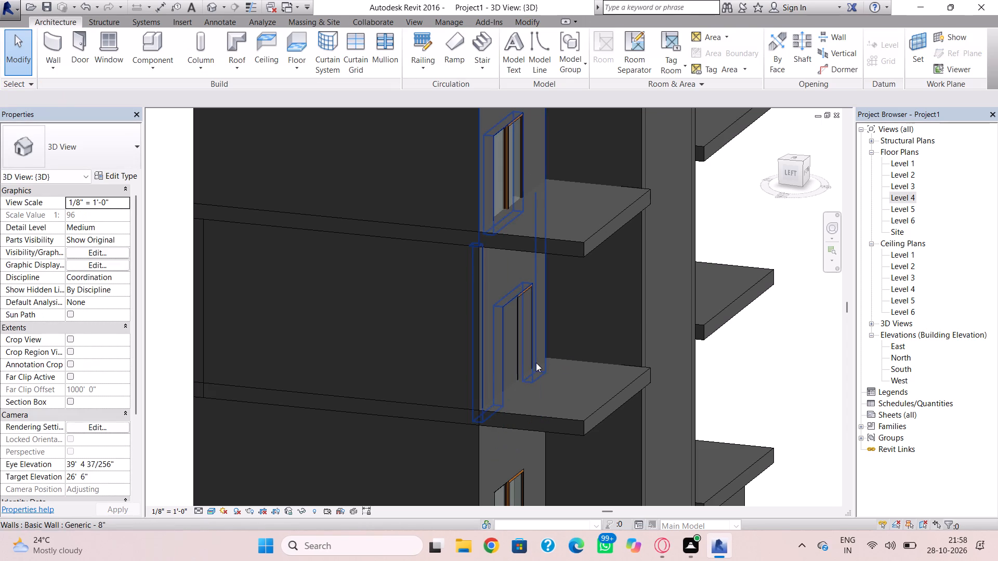
Select the Level 3 Generic - 8" front wall around the sliding door and nudge it three increments toward the balcony's front edge.
right_click_drag(534, 363, 551, 358, "shift")
left_click(553, 325)
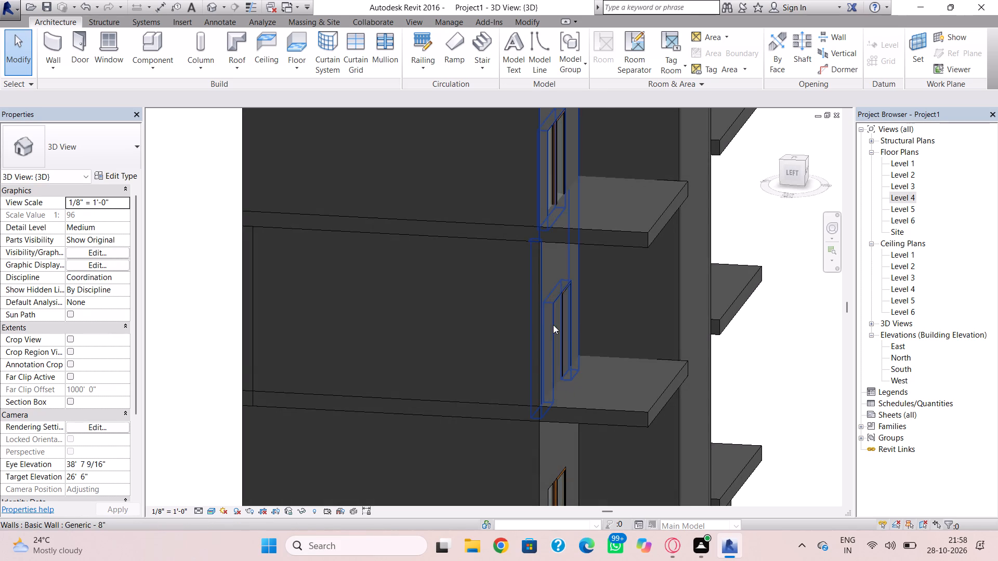
middle_click_drag(594, 323, 616, 371)
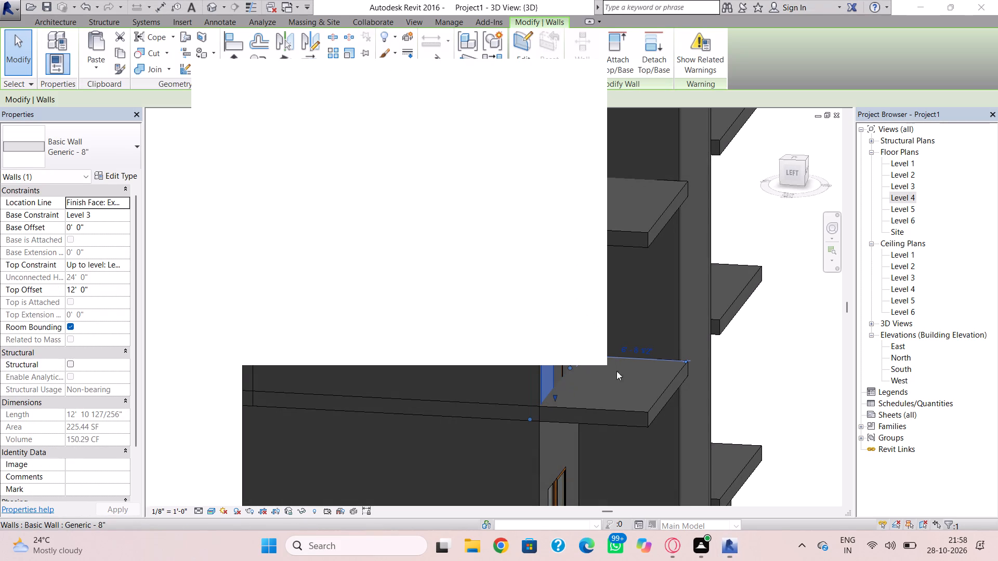
middle_click_drag(616, 371, 638, 418)
middle_click_drag(652, 410, 718, 507)
middle_click_drag(729, 336, 766, 427)
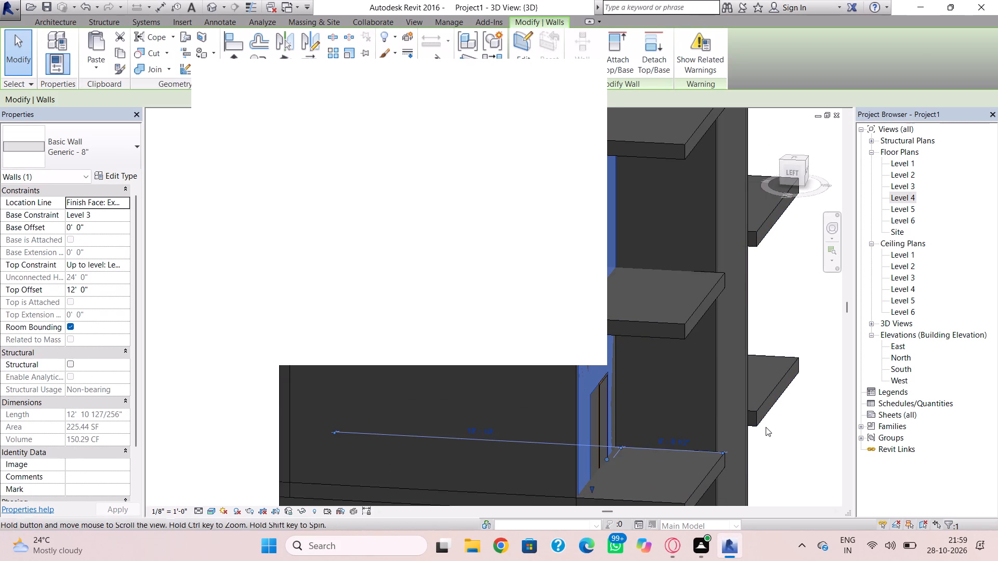
key("Right")
key("Right")
key("Right")
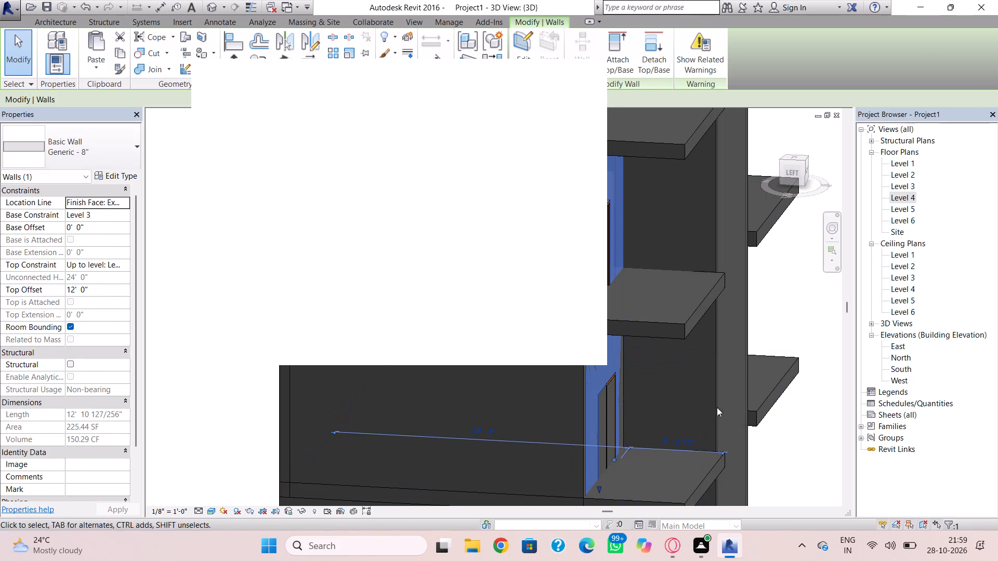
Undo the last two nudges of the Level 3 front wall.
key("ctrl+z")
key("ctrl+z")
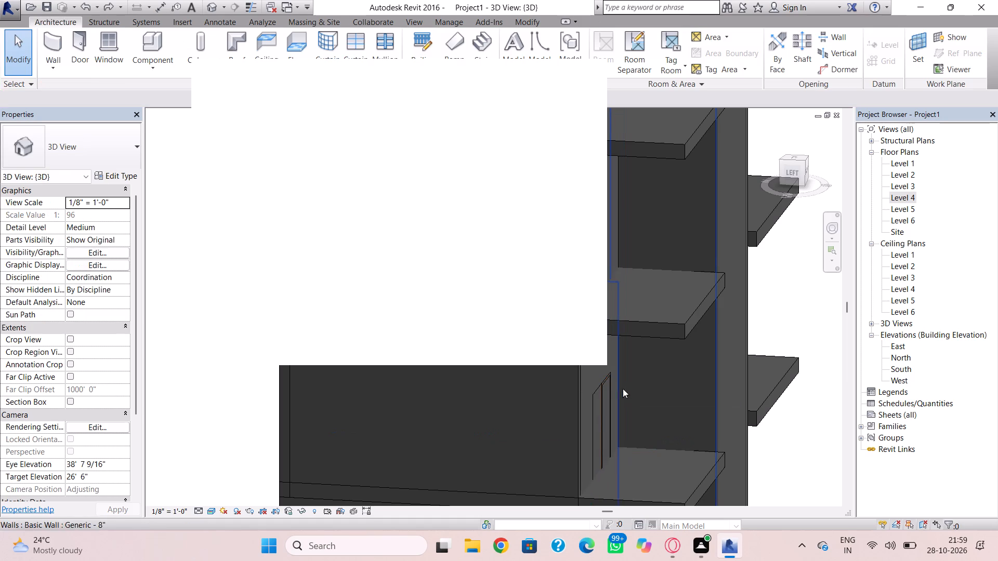
Delete the double sliding door from the Level 3 front wall beside the tall feature and dismiss the licence notice.
left_click(607, 379)
key("Delete")
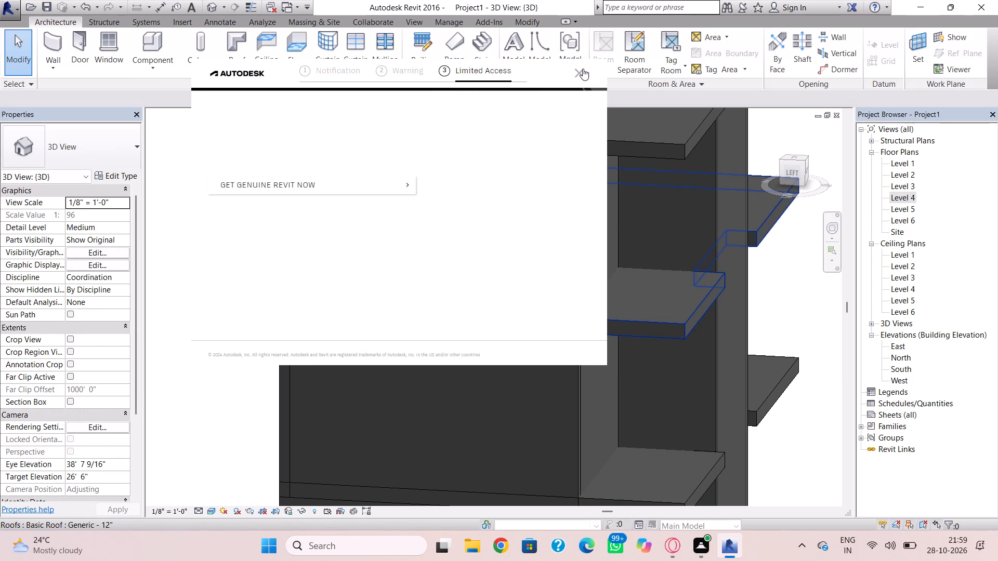
left_click(582, 70)
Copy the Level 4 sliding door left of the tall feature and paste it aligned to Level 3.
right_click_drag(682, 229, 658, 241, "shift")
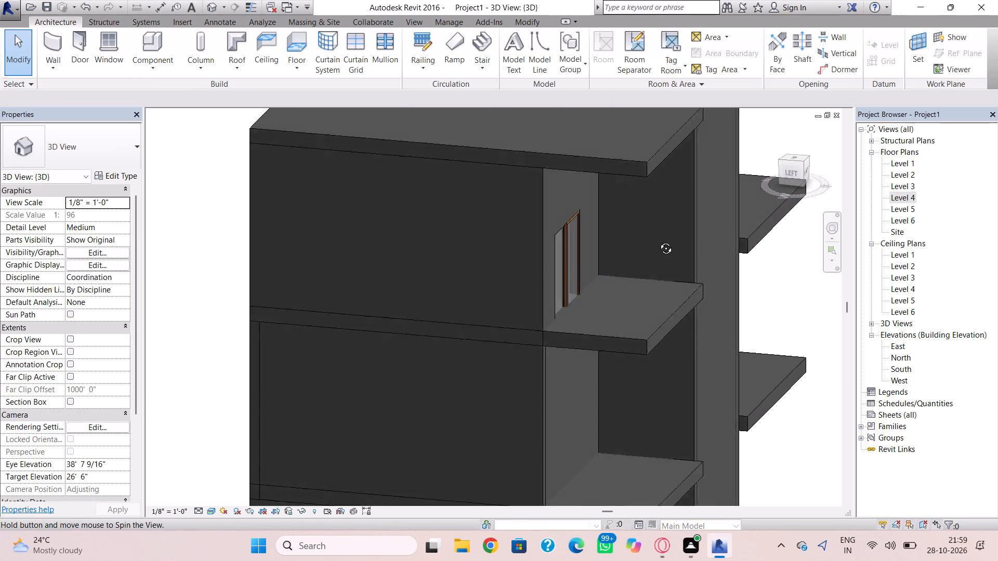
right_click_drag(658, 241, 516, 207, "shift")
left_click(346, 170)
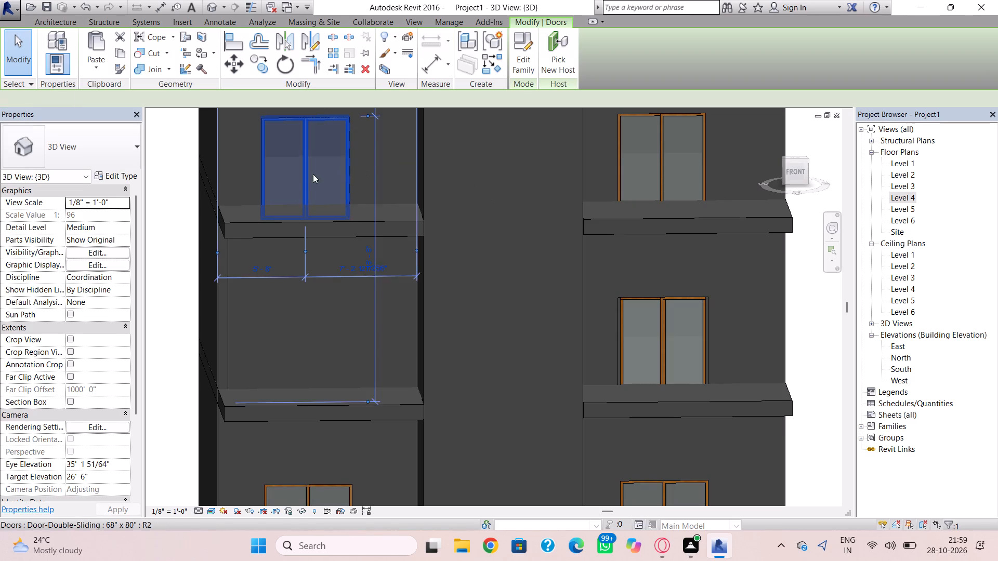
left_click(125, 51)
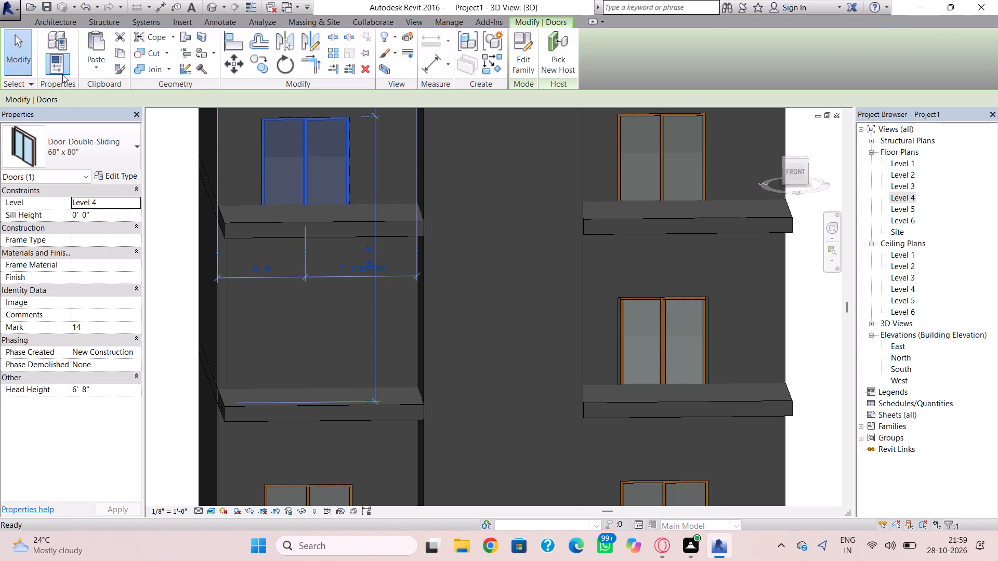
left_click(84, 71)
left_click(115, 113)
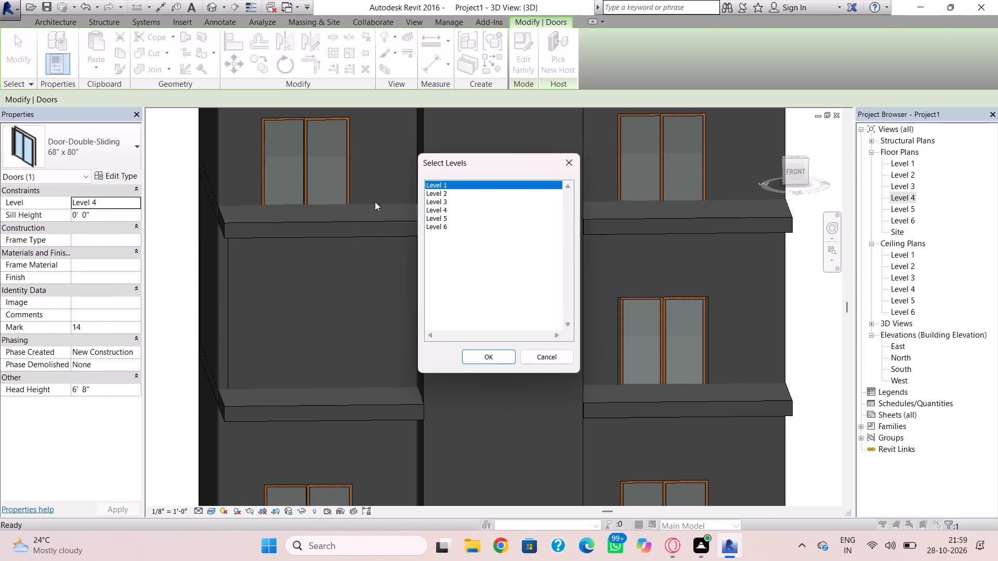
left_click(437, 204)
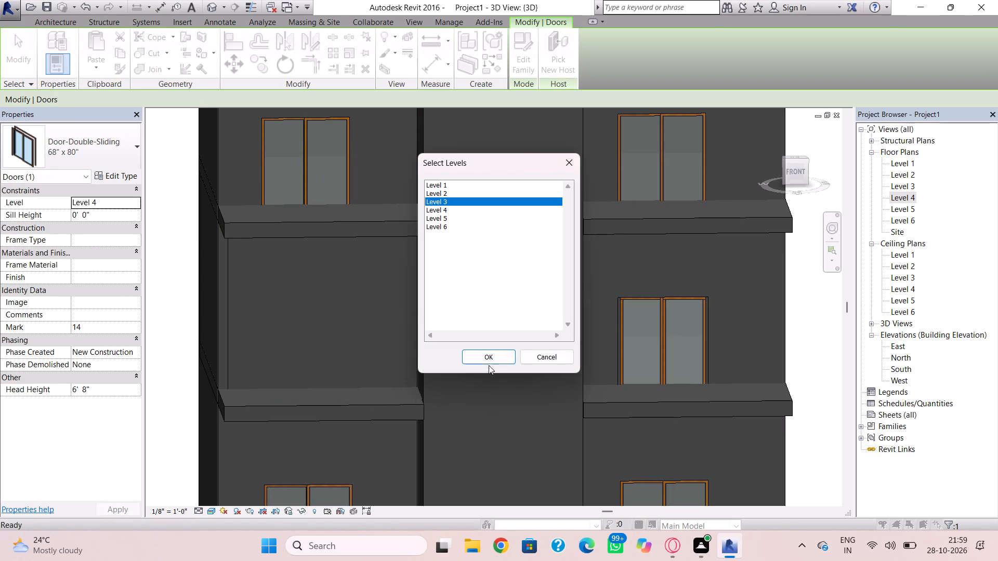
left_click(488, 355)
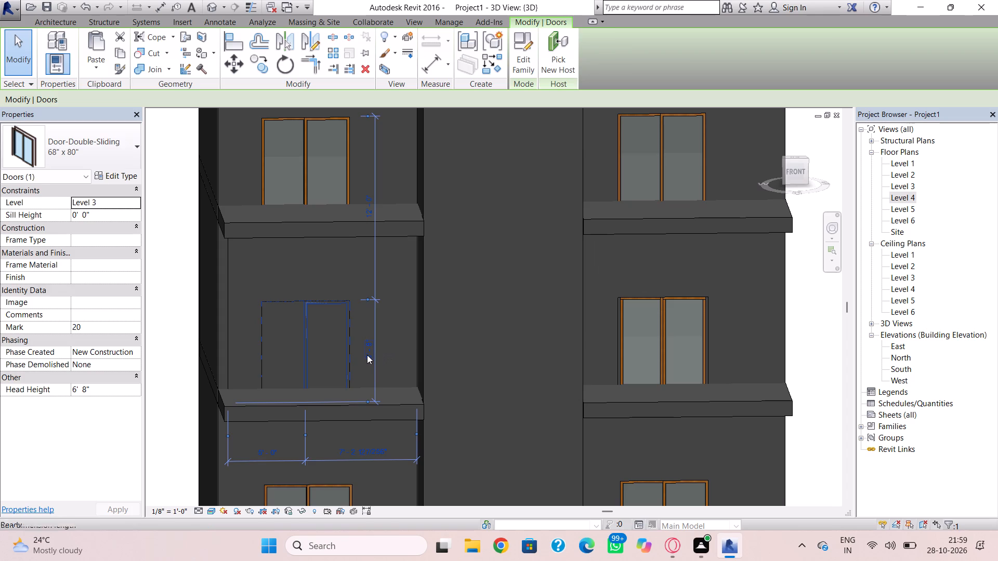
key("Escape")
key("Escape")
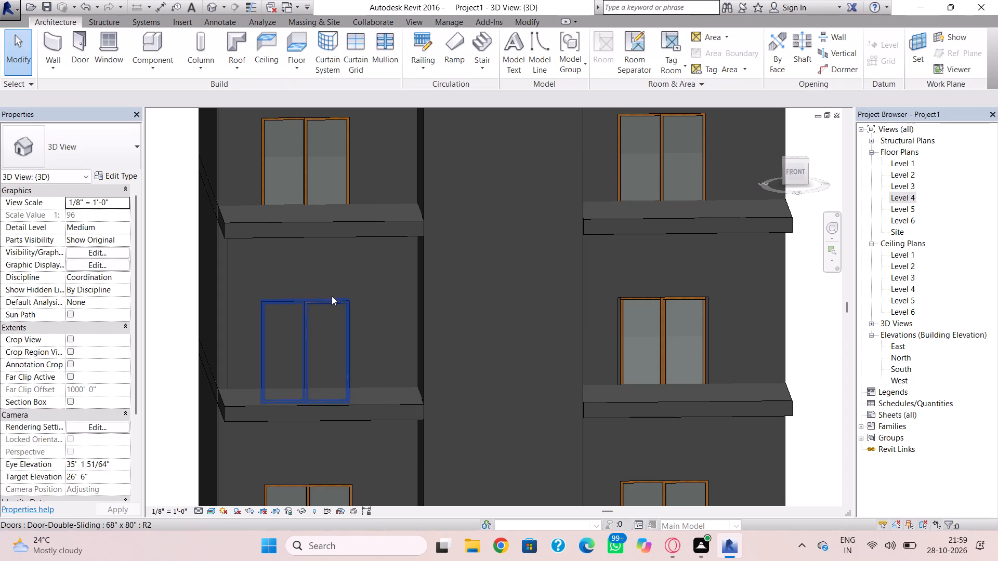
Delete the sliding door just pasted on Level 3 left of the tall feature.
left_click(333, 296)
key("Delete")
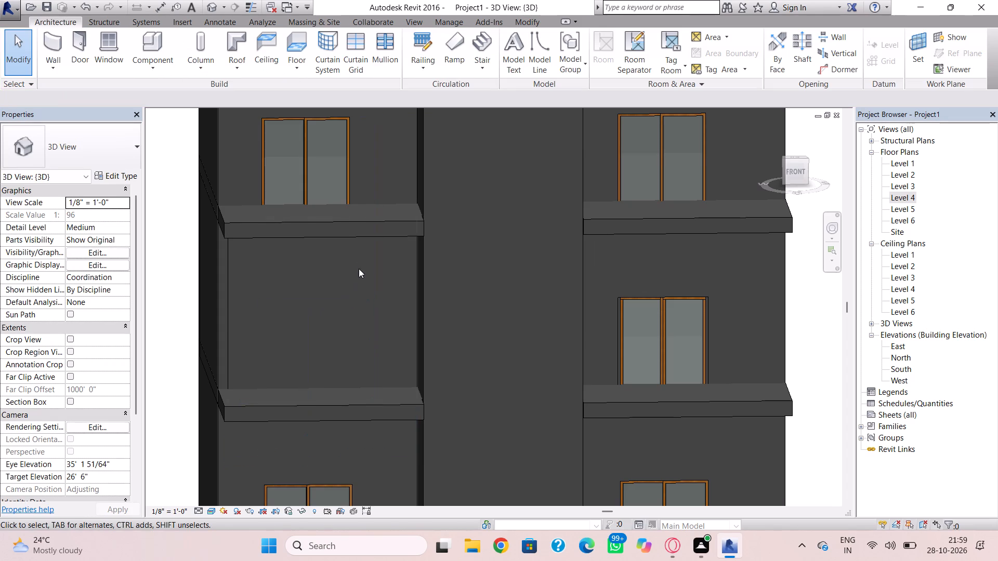
Delete the Generic - 8" front wall based on Level 3 left of the tall feature, together with its Level 4 door.
left_click(232, 314)
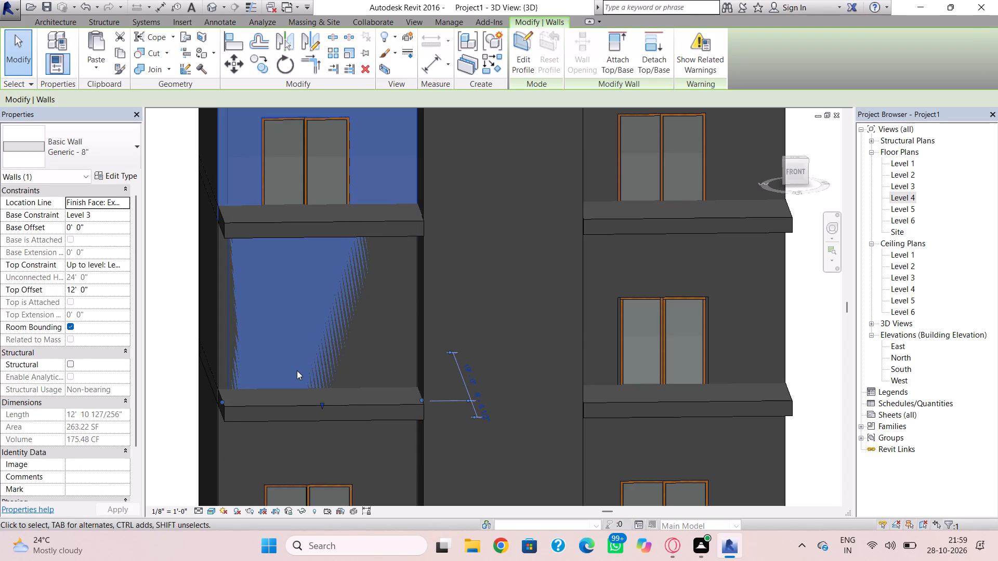
right_click_drag(306, 366, 418, 367, "shift")
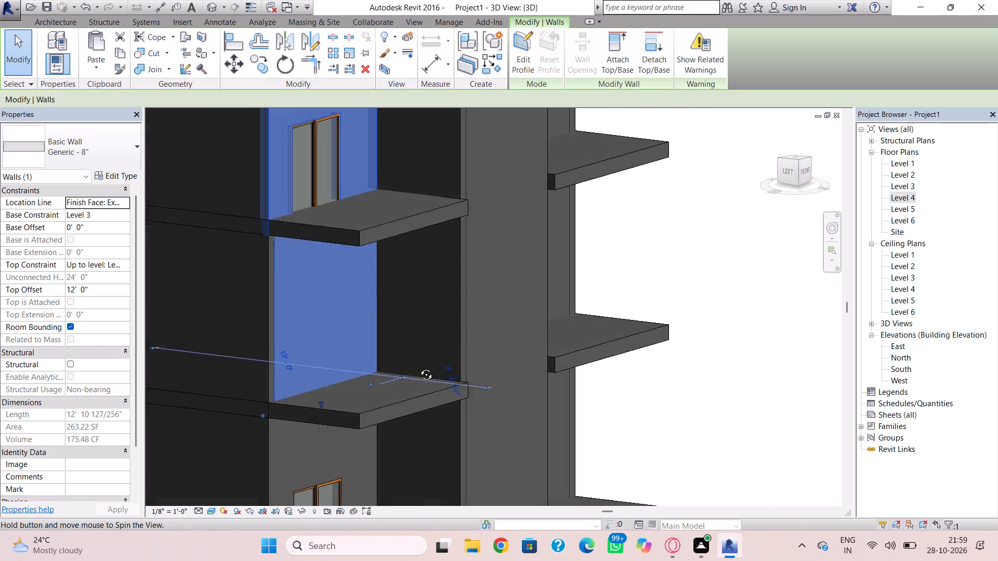
right_click_drag(418, 367, 386, 333, "shift")
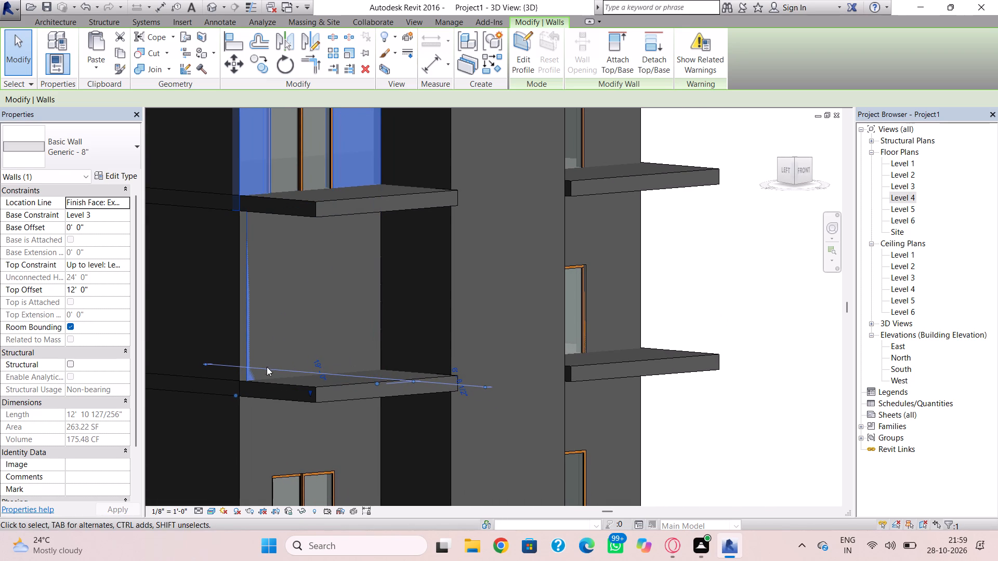
key("Delete")
Stretch the Level 2 front wall left of the tall feature up to the top roof, giving a 24' 0" top offset.
scroll(266, 351, "down", 2)
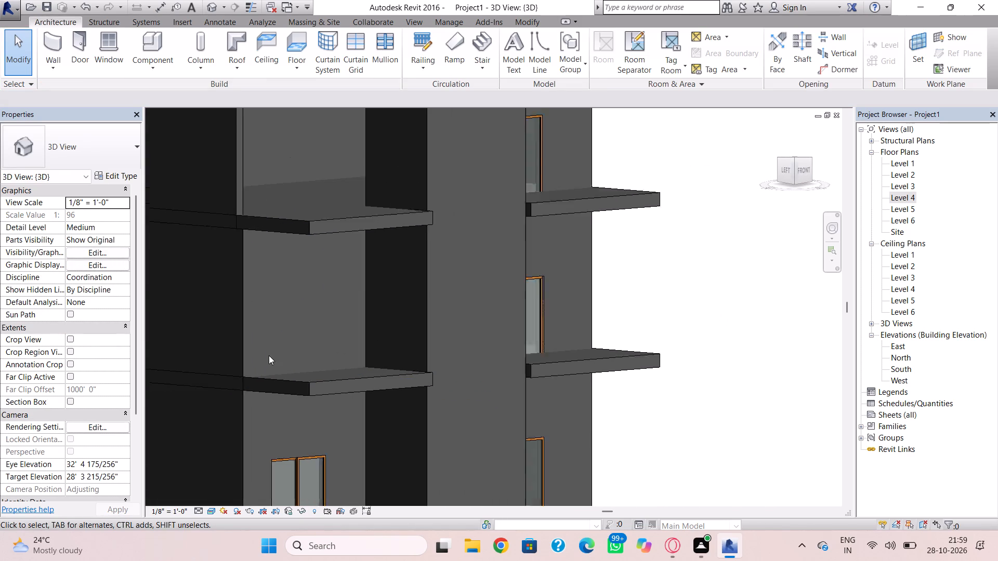
scroll(269, 355, "down", 1)
middle_click_drag(271, 360, 274, 365)
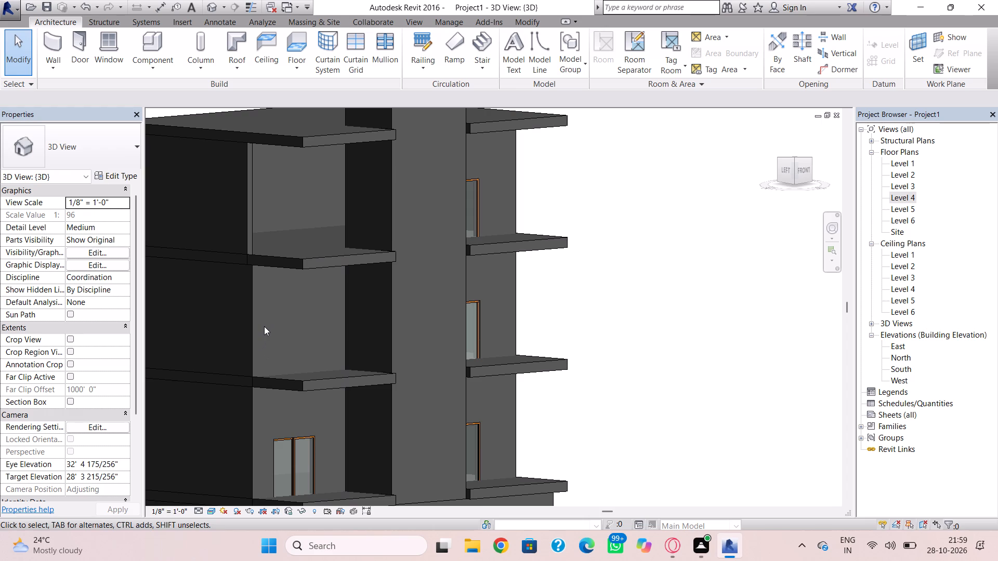
right_click_drag(267, 317, 212, 315, "shift")
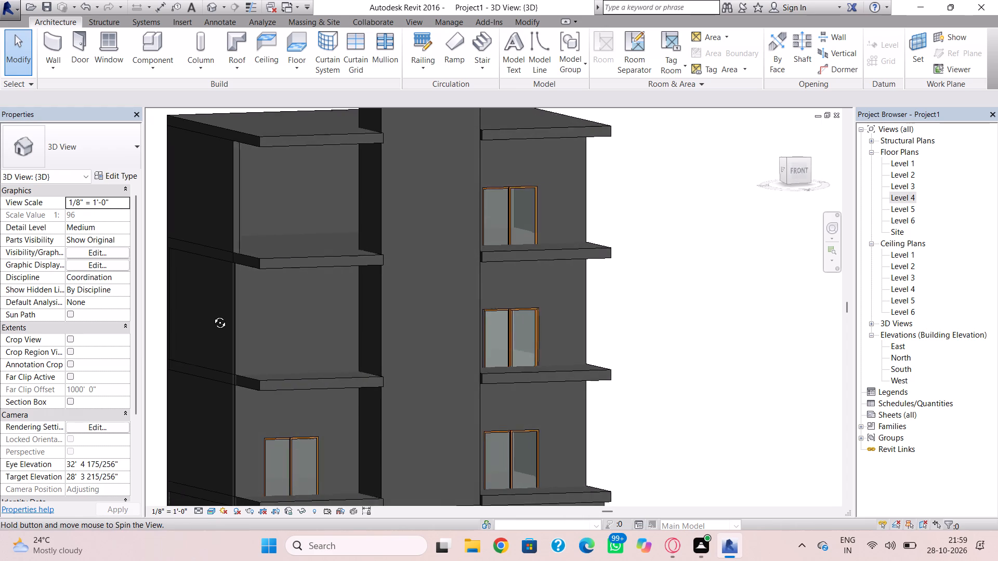
right_click_drag(212, 315, 225, 305, "shift")
left_click(241, 301)
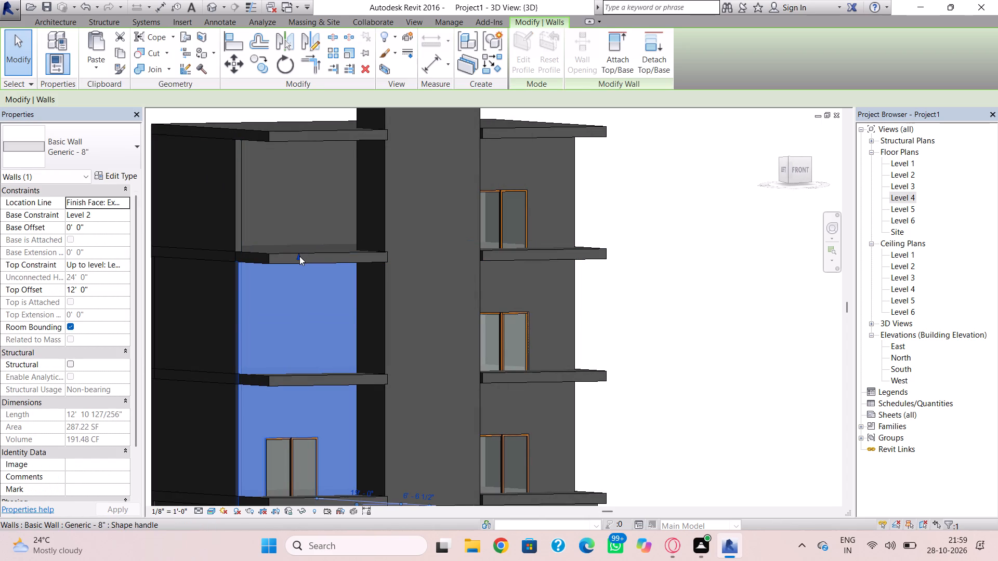
left_click_drag(299, 256, 297, 143)
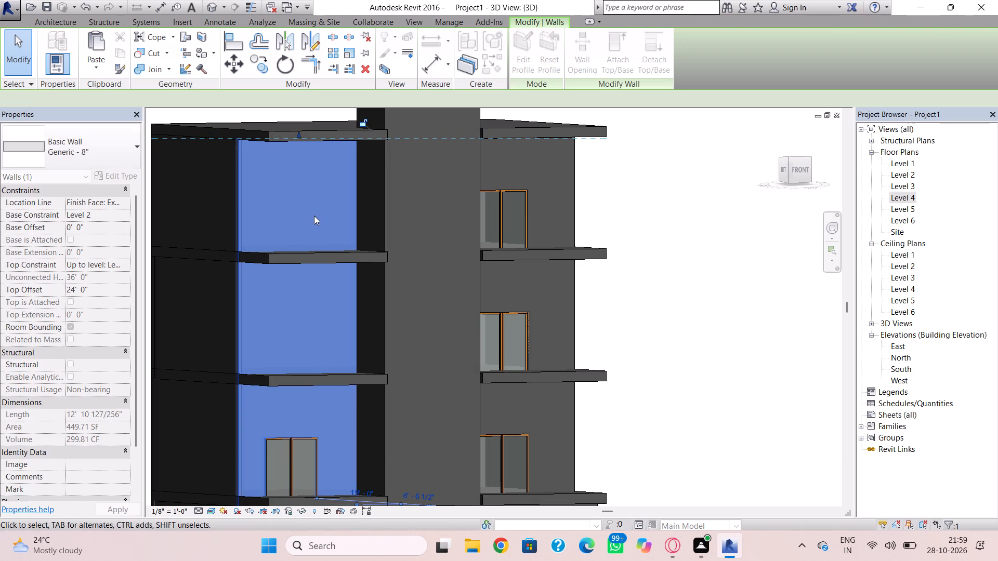
key("Escape")
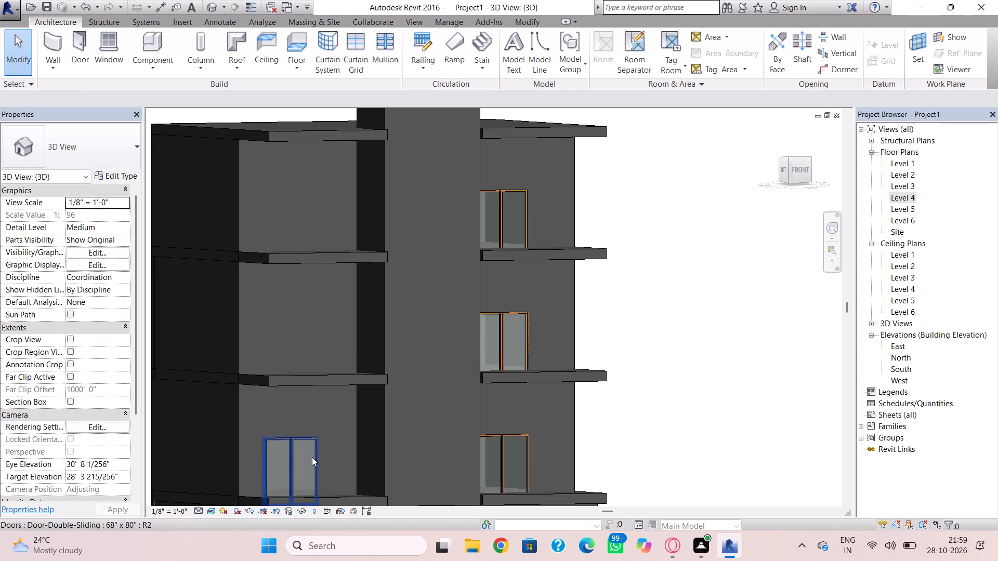
Copy the Level 2 sliding door left of the tall feature and paste it aligned to Level 3 and Level 4.
left_click(312, 458)
right_click_drag(492, 348, 432, 343, "shift")
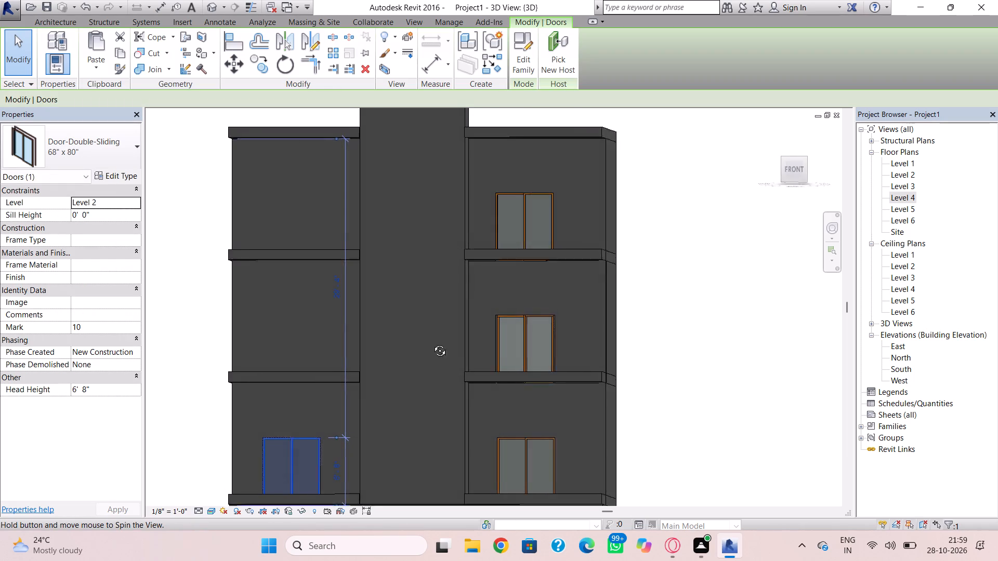
right_click_drag(432, 343, 435, 352, "shift")
left_click(123, 55)
left_click(104, 62)
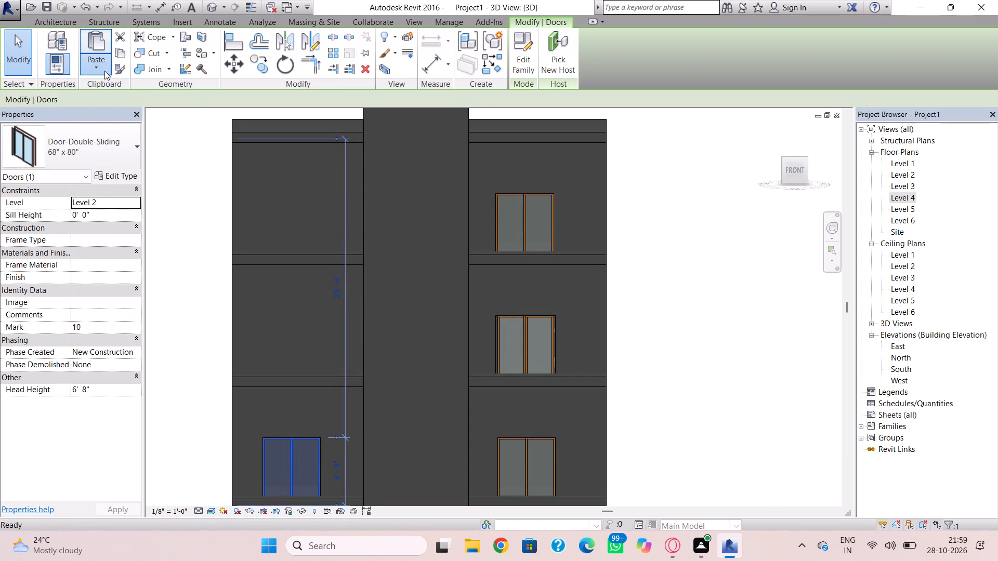
left_click(109, 105)
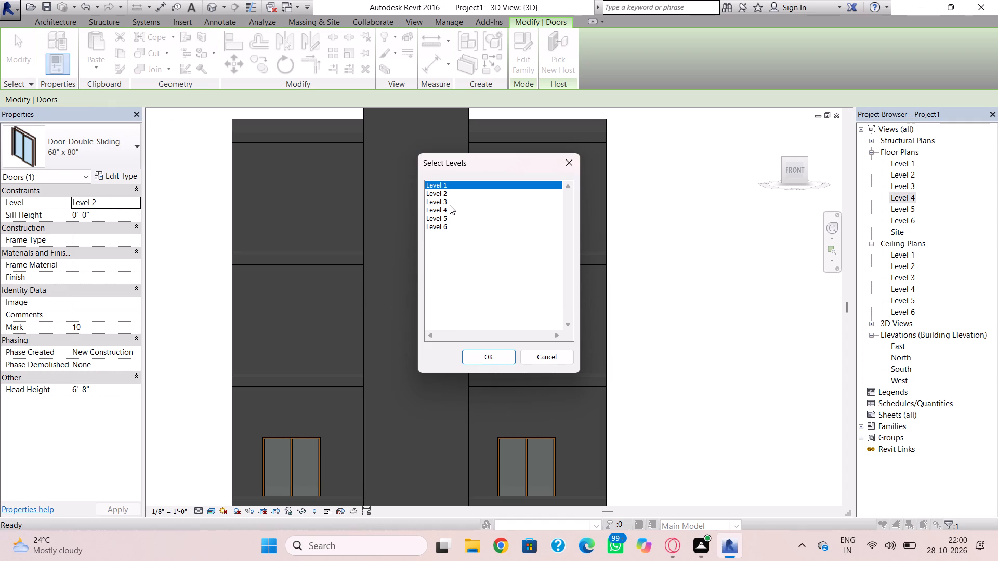
left_click(450, 204)
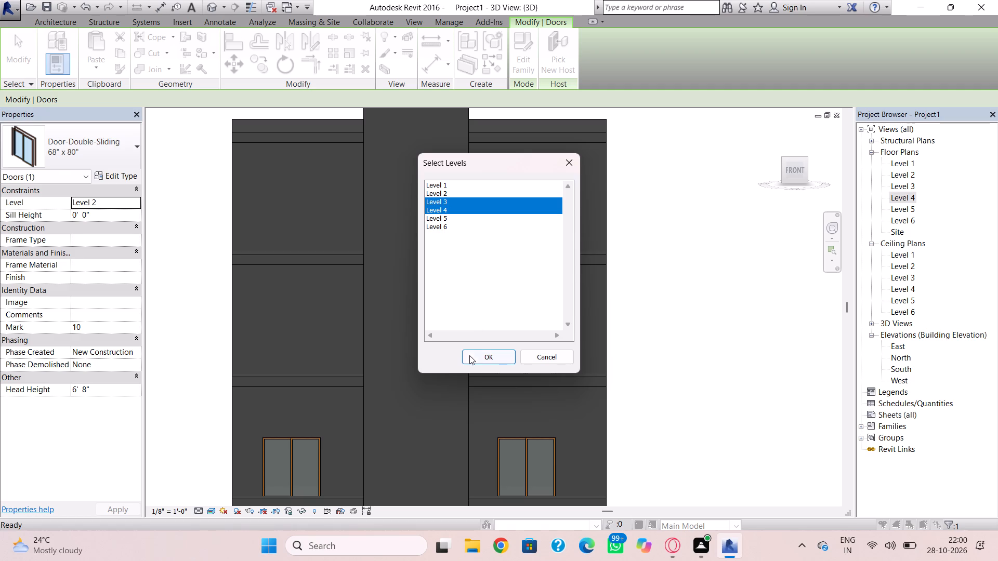
left_click(469, 356)
key("Escape")
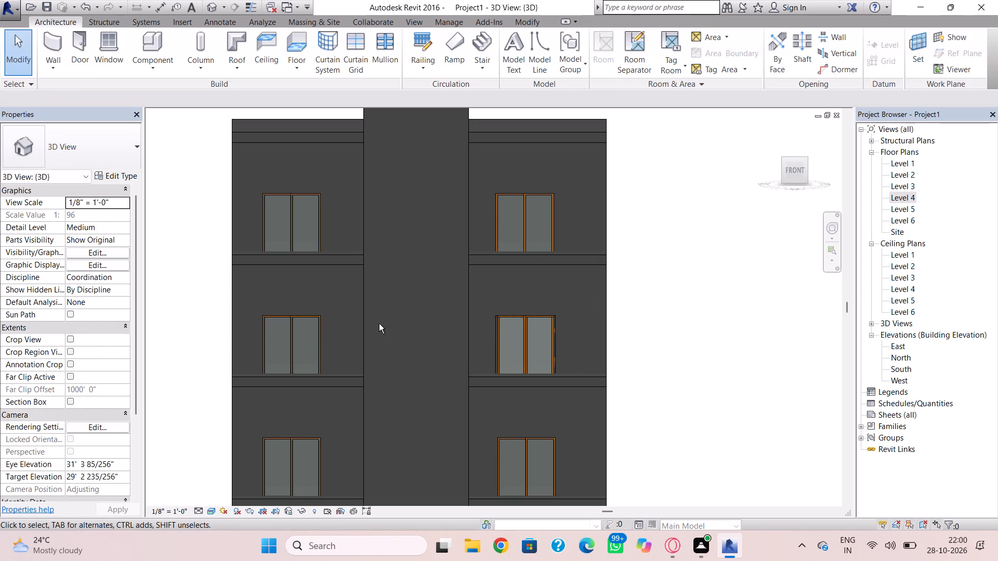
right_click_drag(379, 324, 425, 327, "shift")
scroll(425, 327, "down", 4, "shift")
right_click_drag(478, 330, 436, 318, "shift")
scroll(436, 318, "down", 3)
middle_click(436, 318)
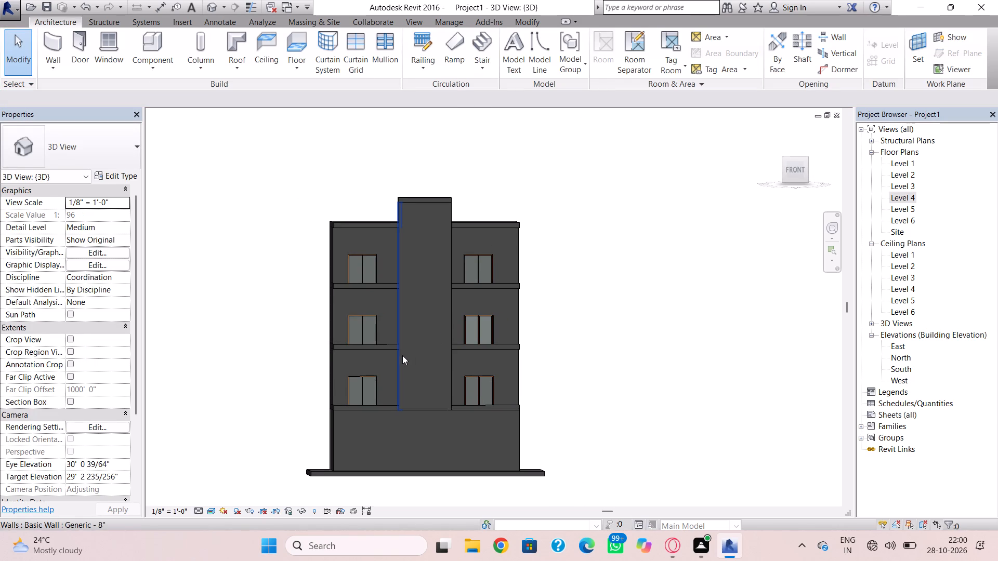
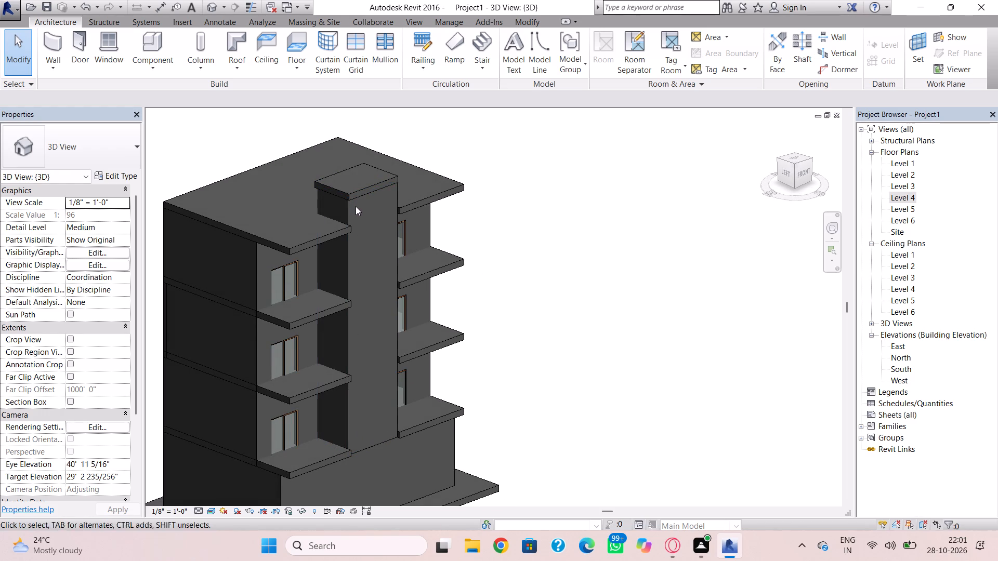
Edit the profile of the tall feature's Generic - 5" front wall and sketch a top-storey rectangular opening about 3' wide by 10' high.
right_click_drag(356, 206, 380, 263, "shift")
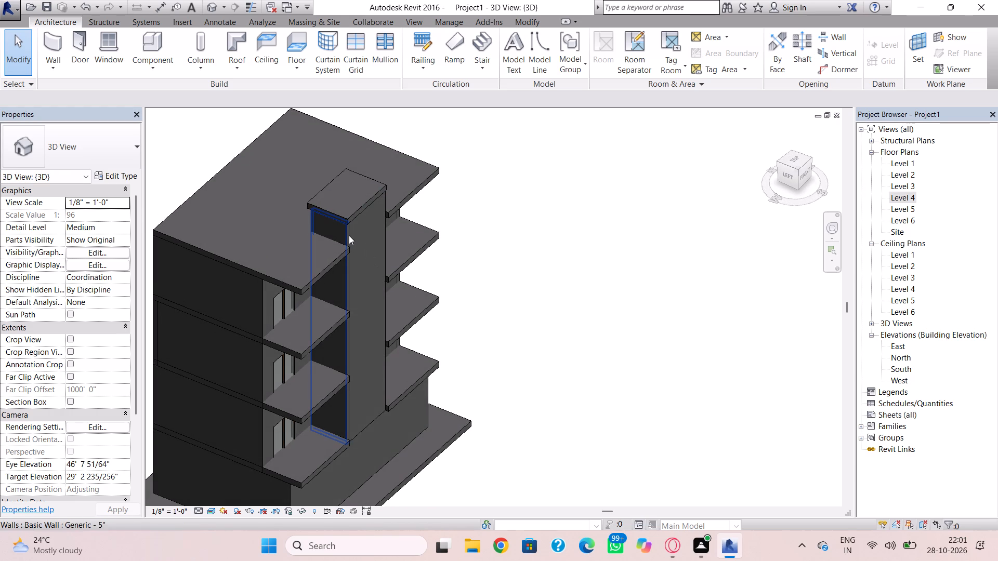
left_click(351, 234)
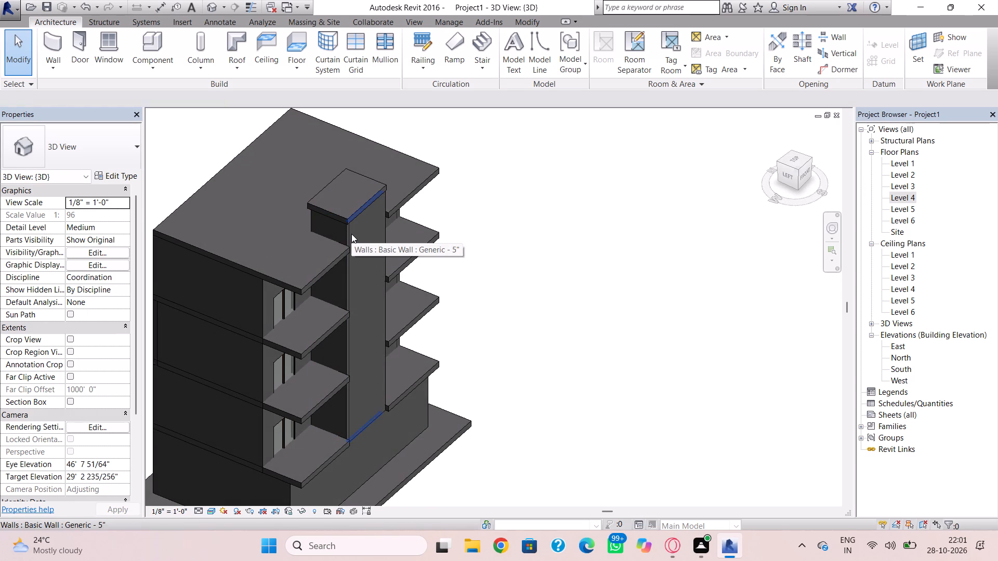
right_click_drag(491, 237, 366, 127, "shift")
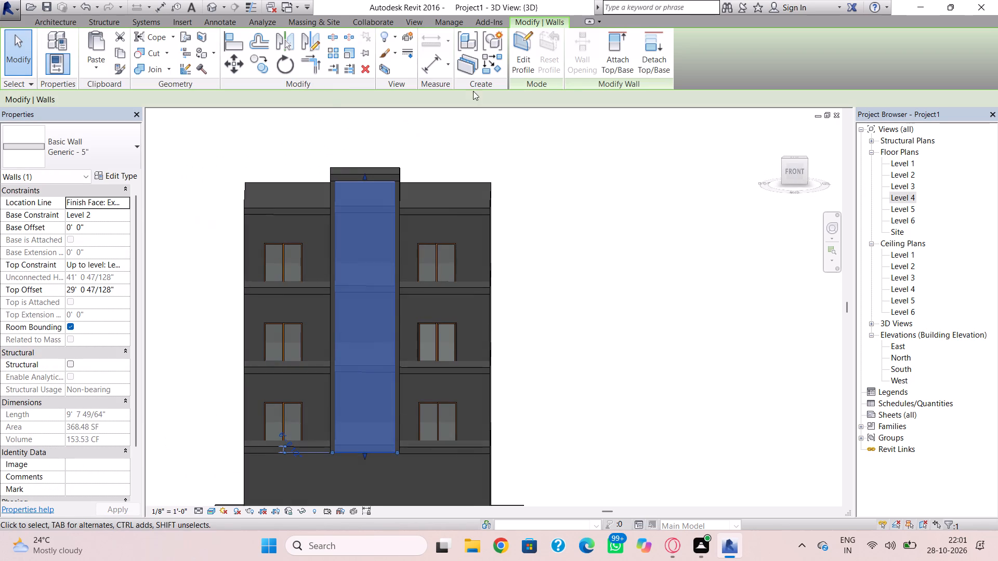
left_click(520, 41)
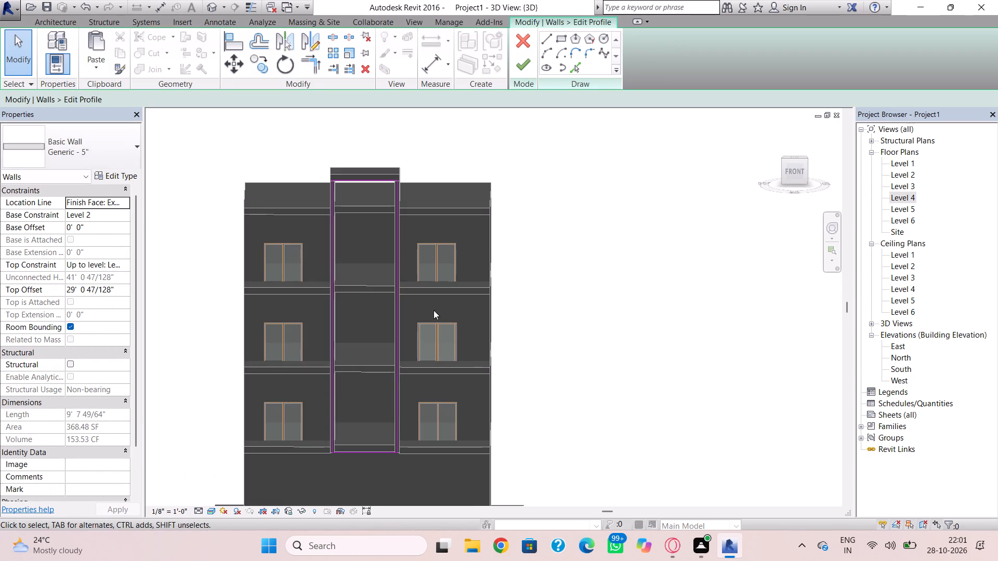
left_click(795, 170)
scroll(447, 287, "up", 2)
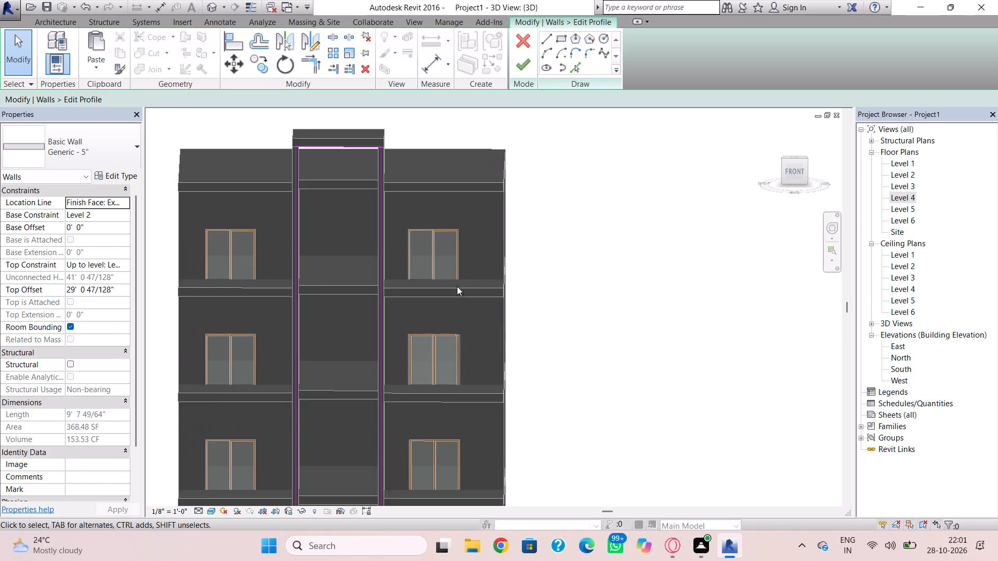
middle_click_drag(476, 286, 582, 232)
scroll(582, 232, "down", 1)
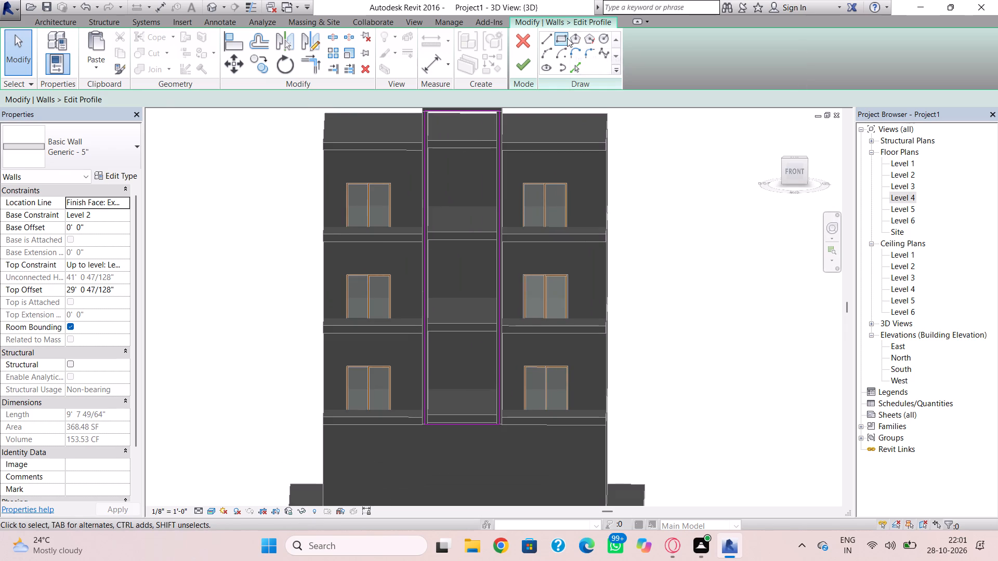
left_click(562, 38)
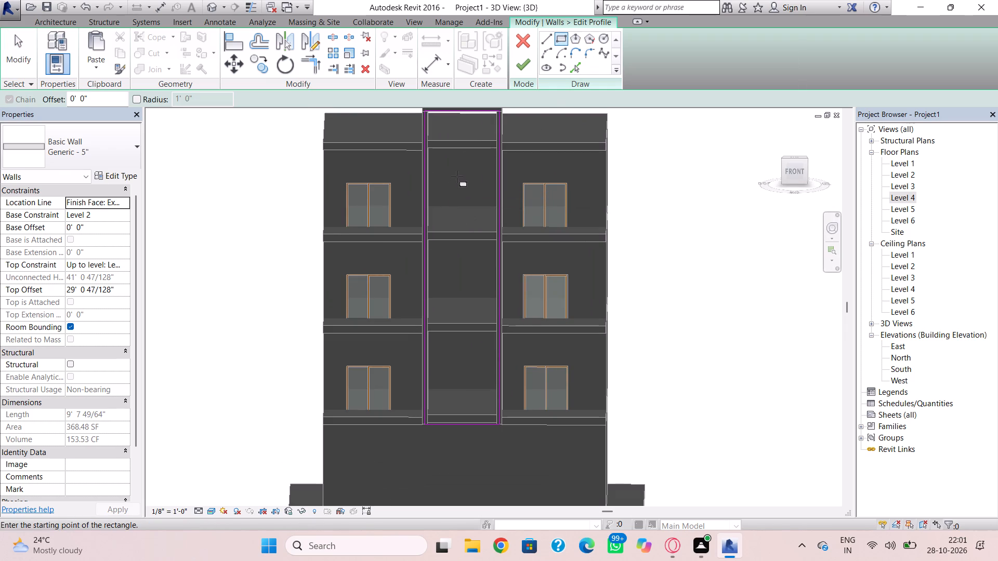
left_click(452, 151)
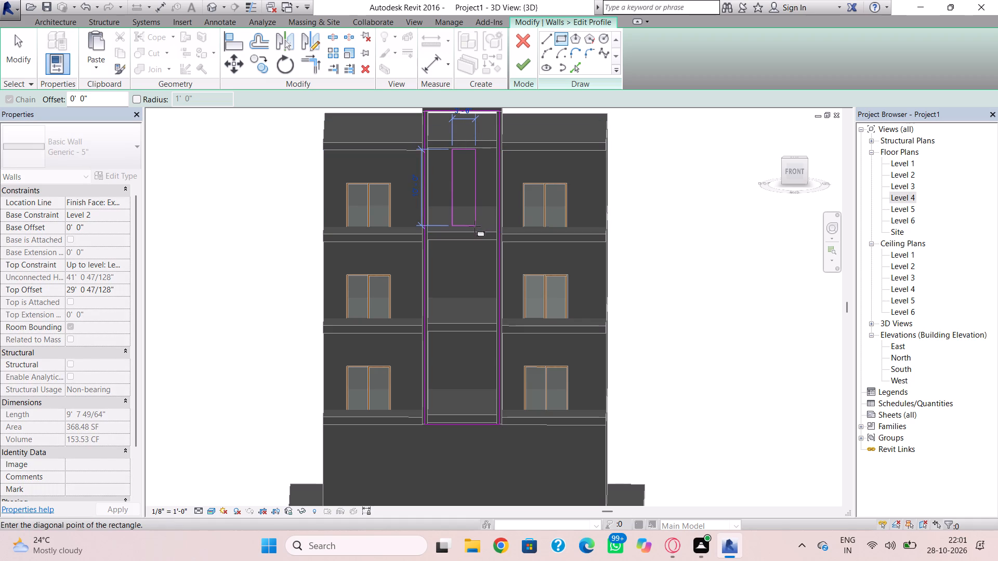
left_click(475, 227)
key("Escape")
key("Escape")
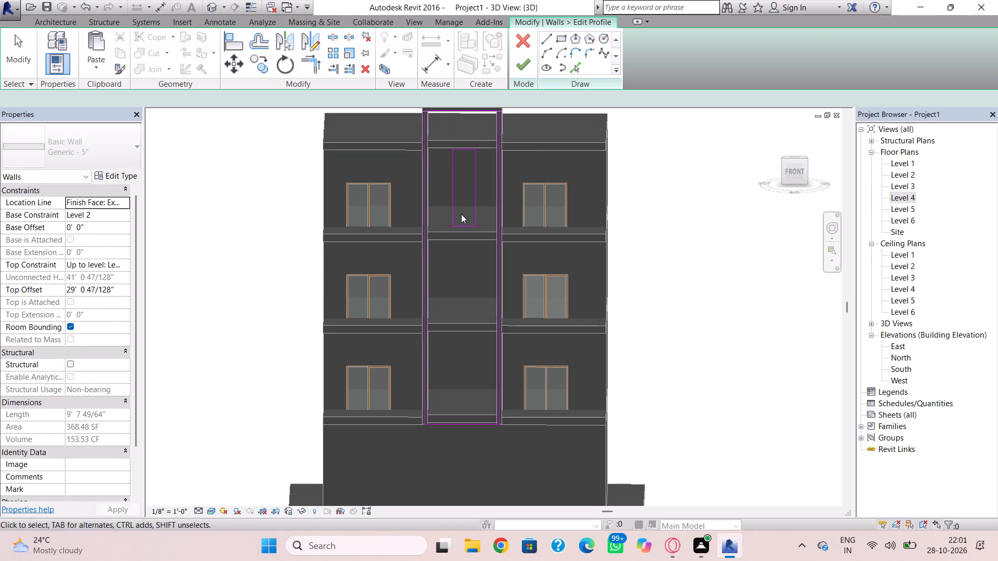
Nudge the rectangle's left edge outward to make the opening 3' 5" wide.
left_click(456, 212)
key("Left")
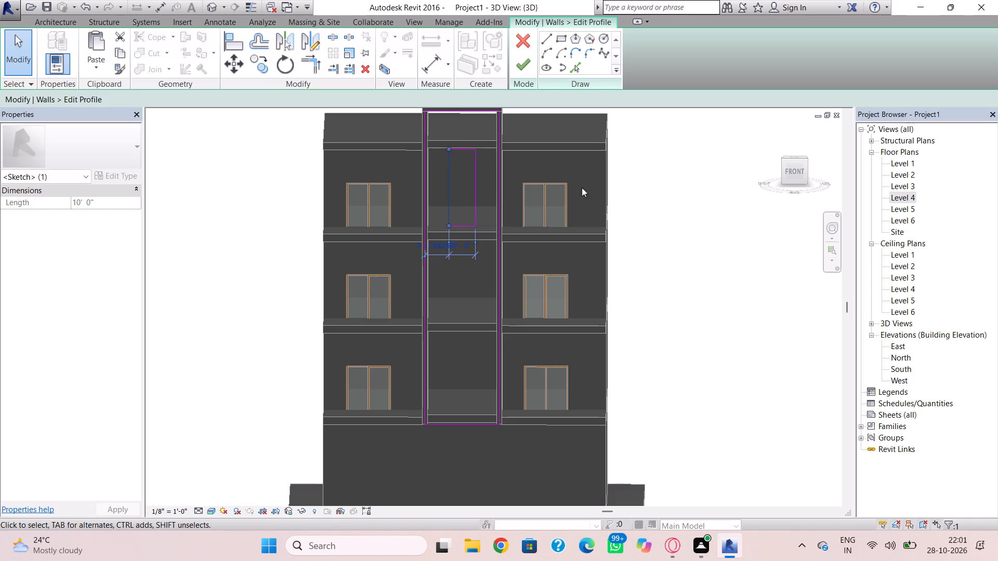
left_click(660, 185)
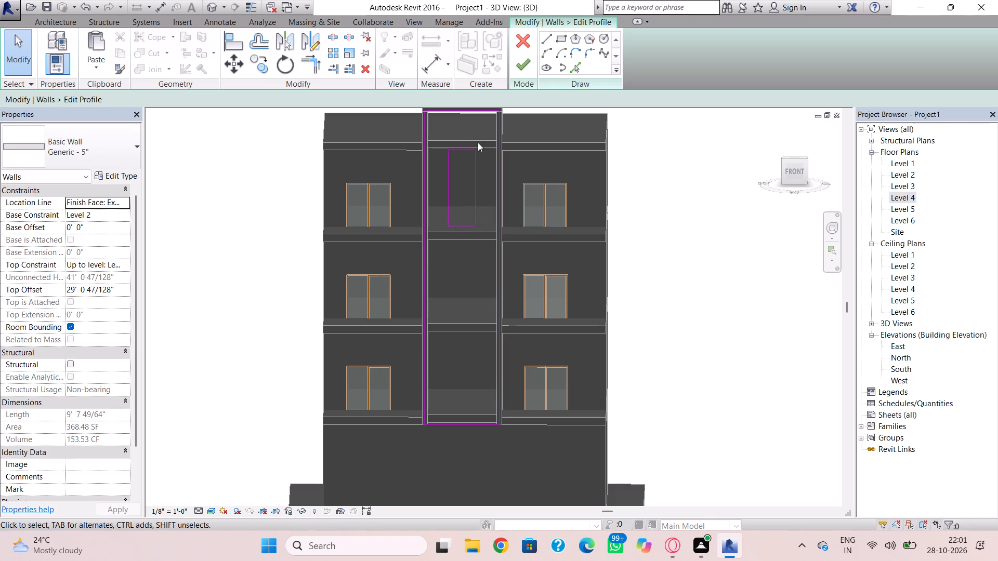
Copy the opening's four sketch lines and paste them directly below, once for each of the two lower storeys.
left_click_drag(481, 140, 481, 150)
left_click_drag(481, 150, 443, 261)
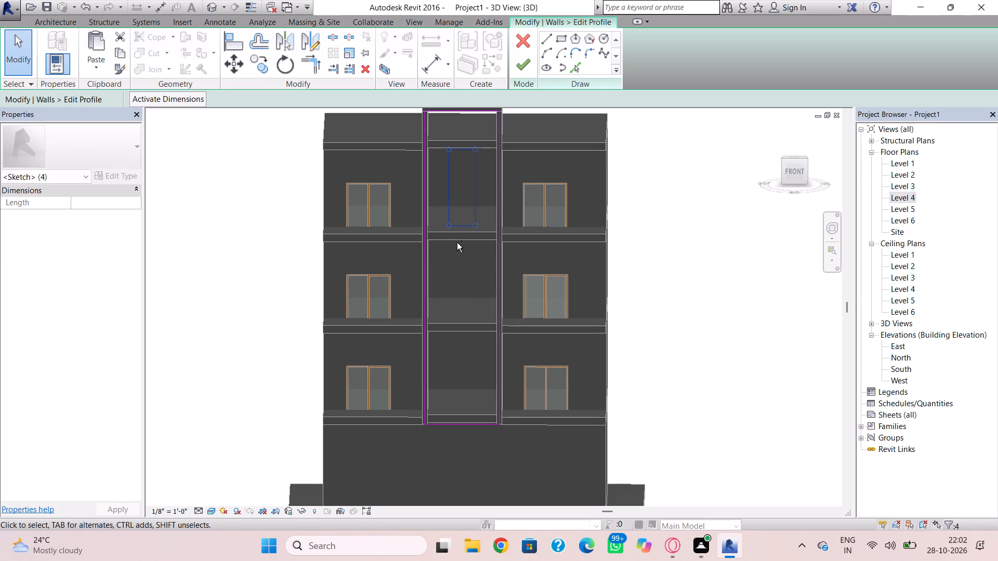
key("ctrl+c")
key("ctrl+v")
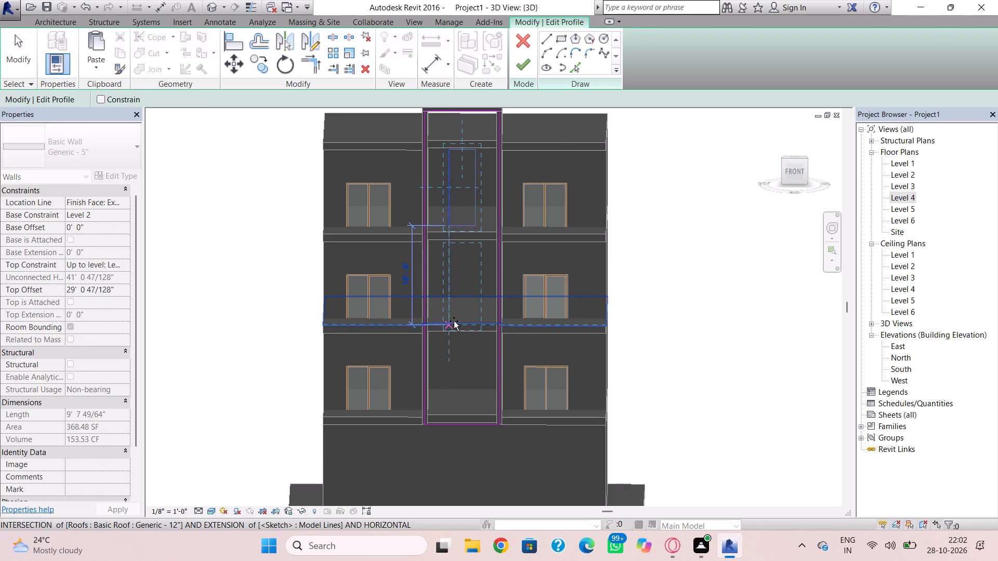
left_click(454, 320, "ctrl")
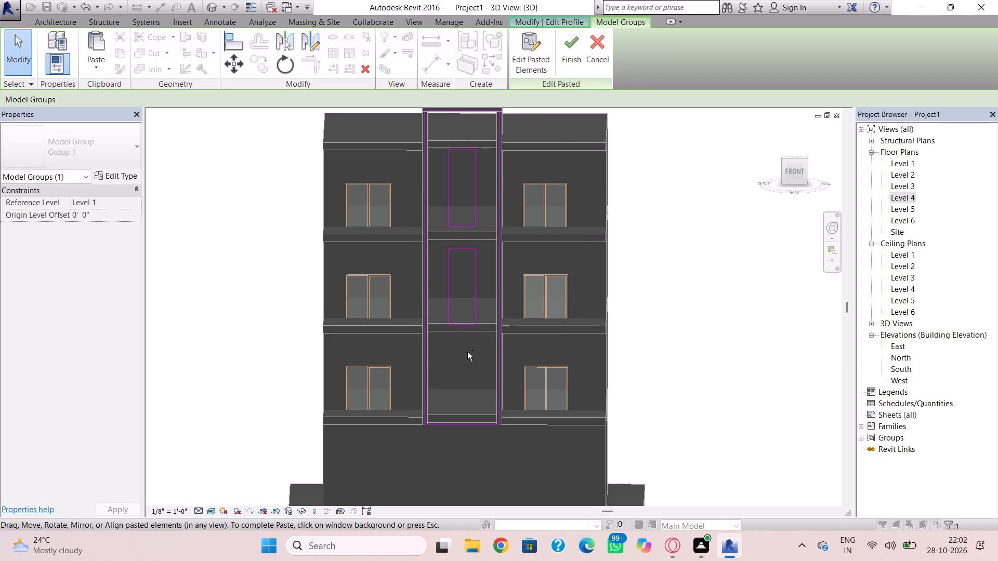
key("ctrl+v")
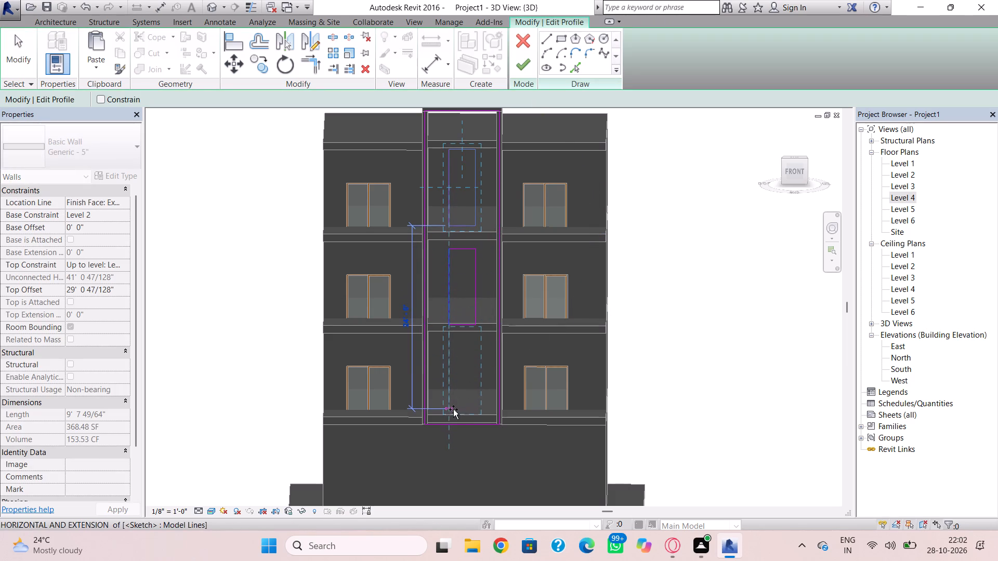
left_click(453, 411)
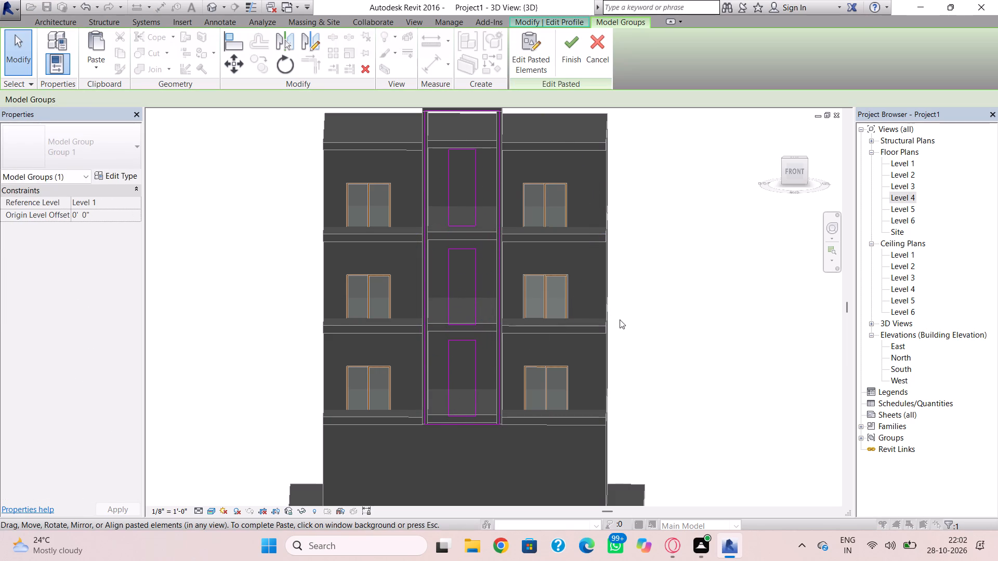
key("Escape")
key("Escape")
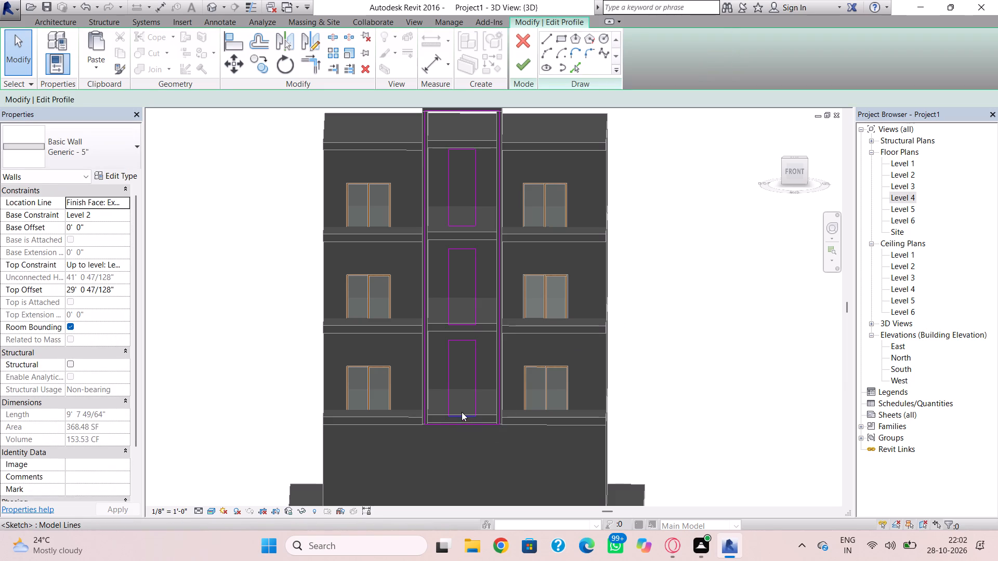
Raise the bottom edge of the lowest opening slightly so it sits above the floor slab line.
left_click(462, 412)
scroll(462, 415, "up", 4)
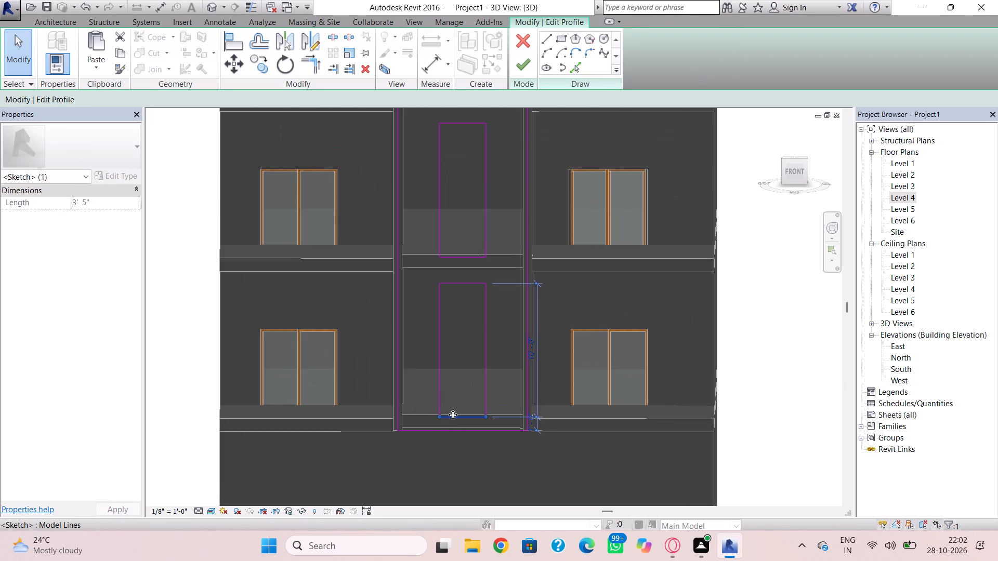
key("Up")
key("Up")
left_click(425, 396)
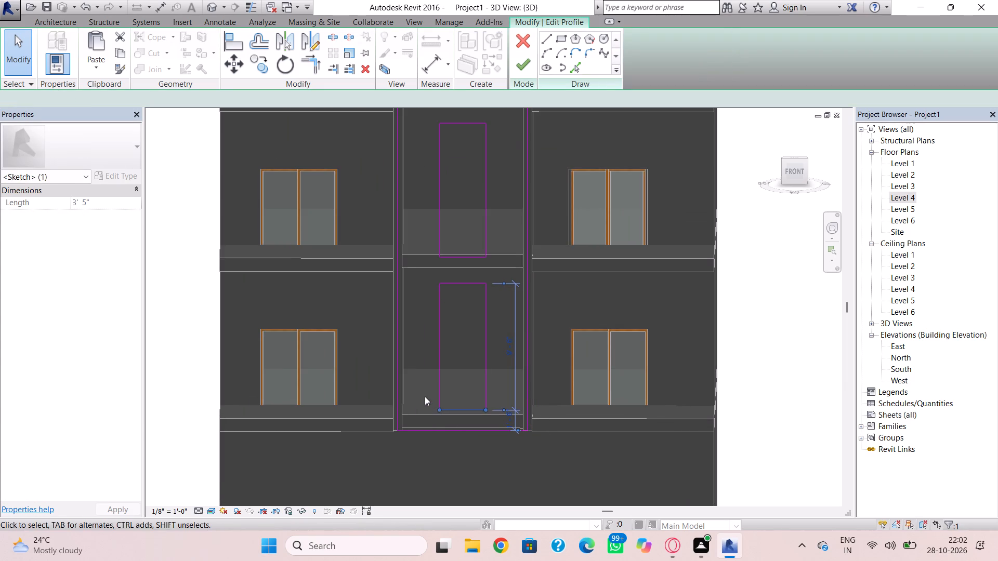
Raise the bottom edge of the middle opening so it sits above the slab line beneath it.
left_click(456, 260)
key("Up")
key("Up")
key("Up")
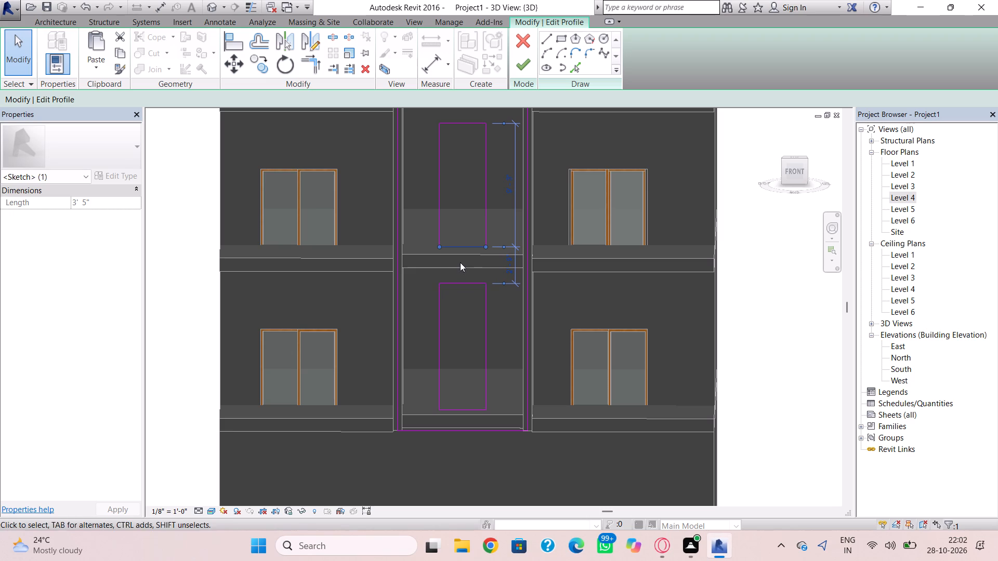
key("Down")
scroll(458, 258, "up", 6)
key("Up")
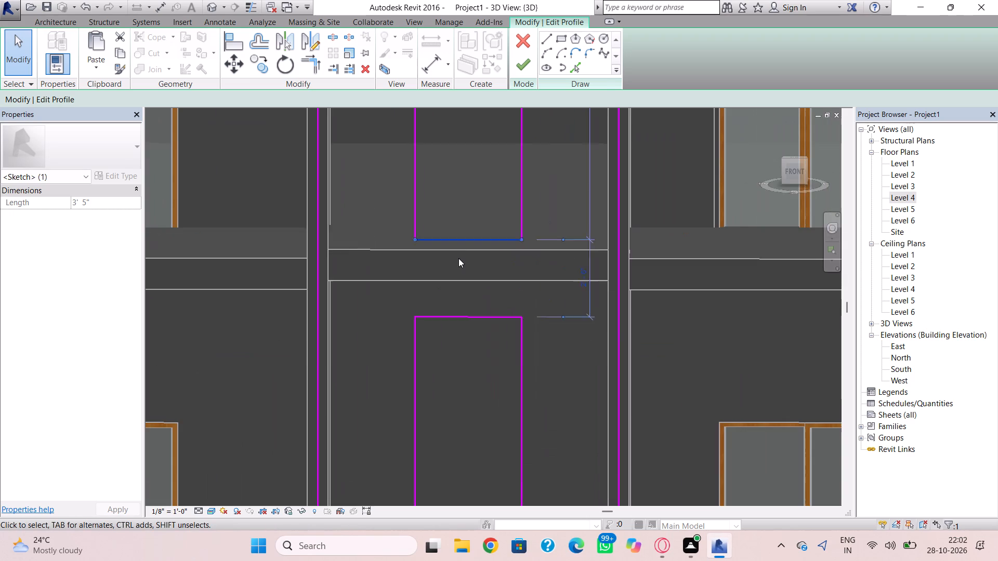
Close the blank pop-up window and nudge the middle opening's bottom edge up once more.
scroll(458, 258, "down", 4)
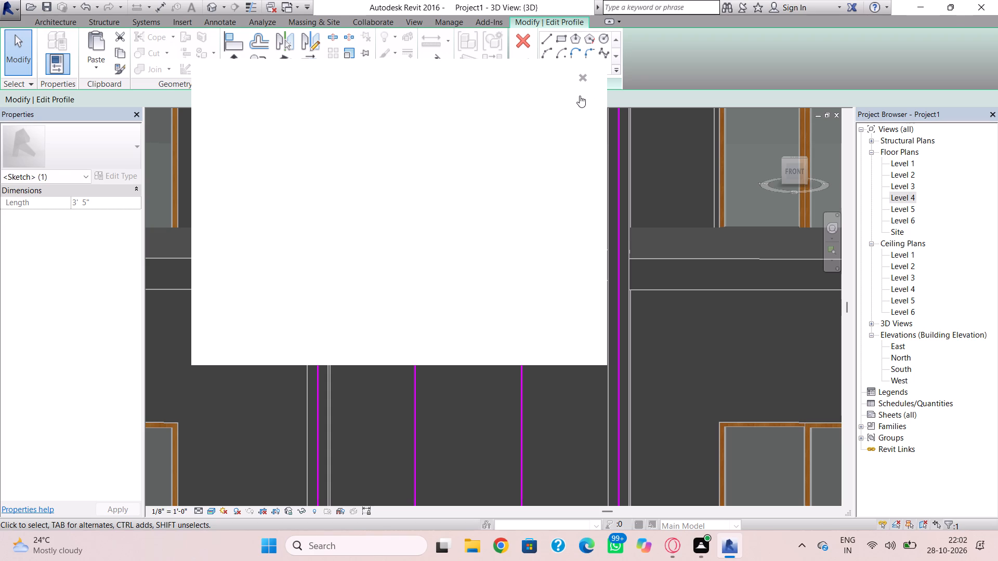
left_click(581, 77)
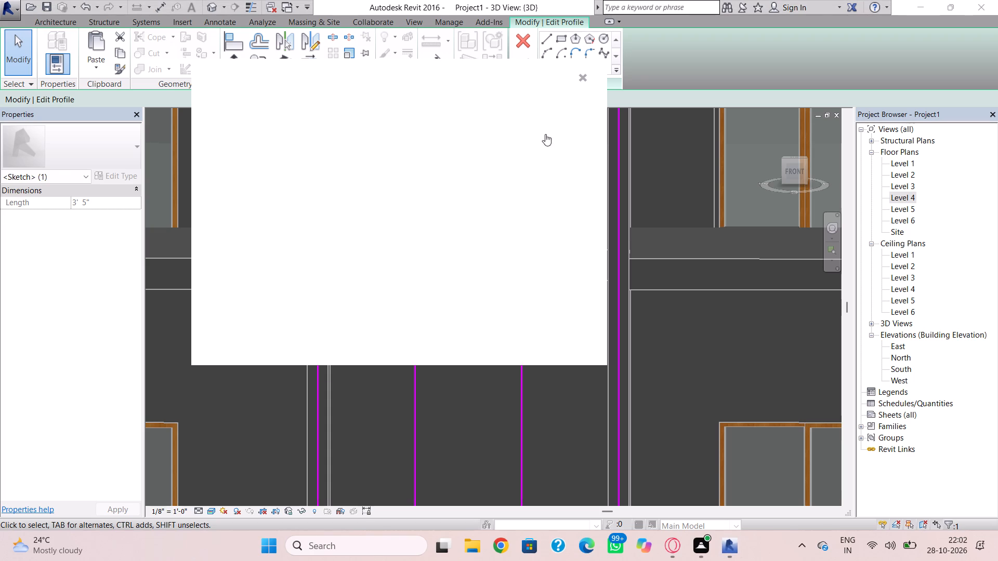
scroll(542, 157, "down", 3)
middle_click_drag(541, 178, 535, 314)
scroll(535, 288, "up", 1)
scroll(530, 235, "down", 2)
middle_click_drag(530, 250, 527, 305)
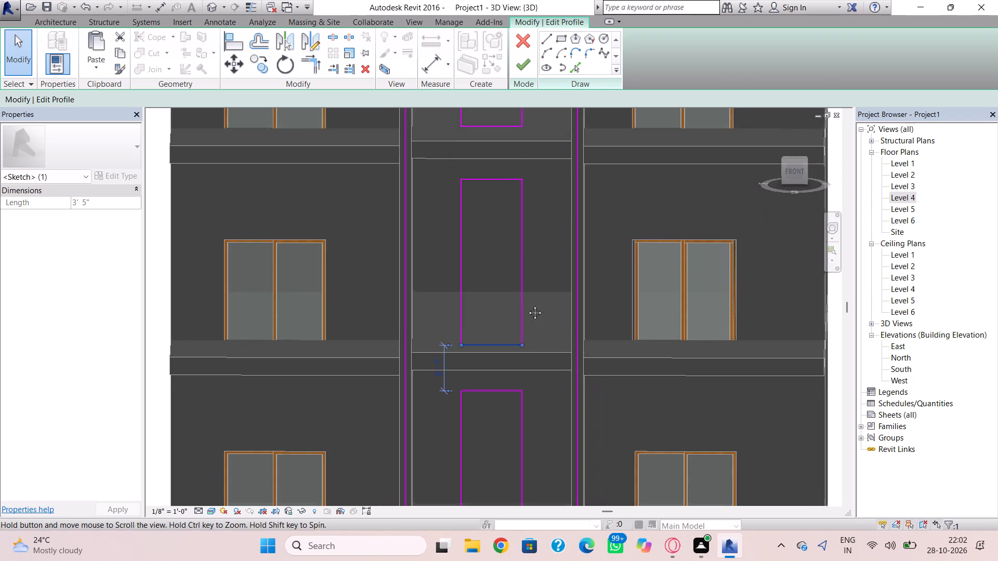
middle_click_drag(527, 305, 524, 336)
scroll(521, 293, "down", 3)
key("Escape")
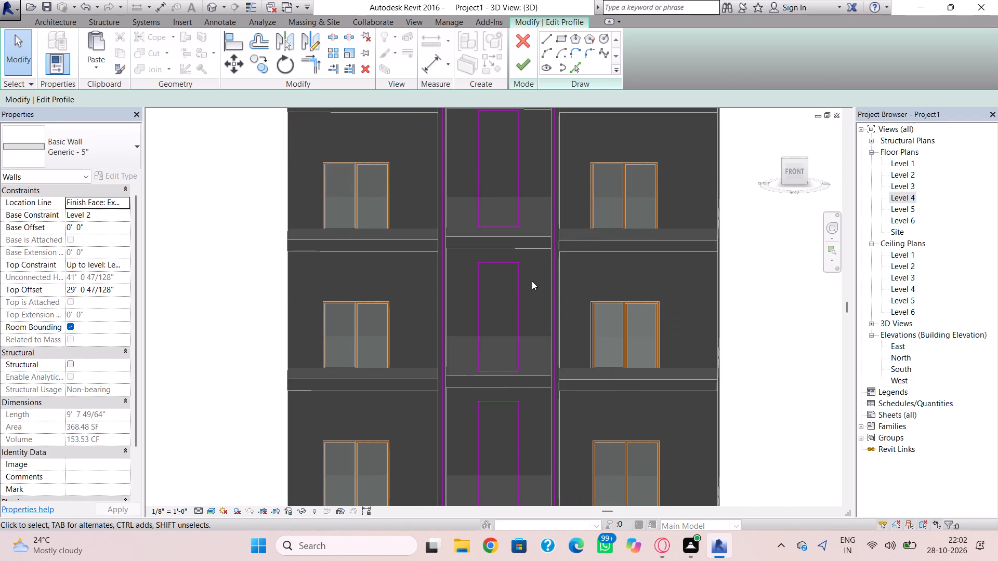
left_click(500, 364)
left_click(504, 374)
key("Up")
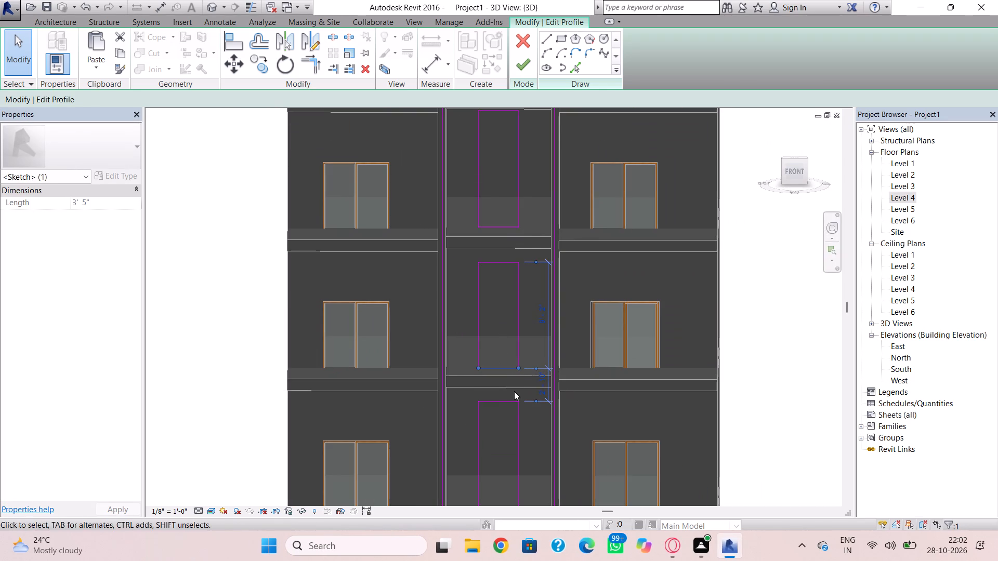
Nudge the lowest opening's bottom edge to its final height and finish the front wall's profile edit.
scroll(514, 392, "down", 1)
middle_click_drag(514, 392, 507, 330)
scroll(507, 330, "down", 1)
left_click(501, 420)
key("Up")
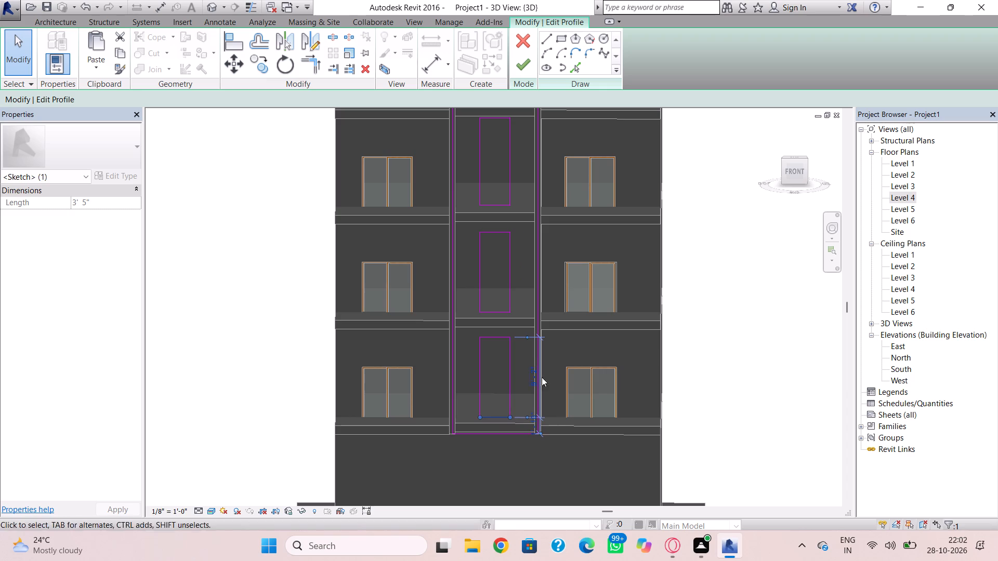
left_click(521, 373)
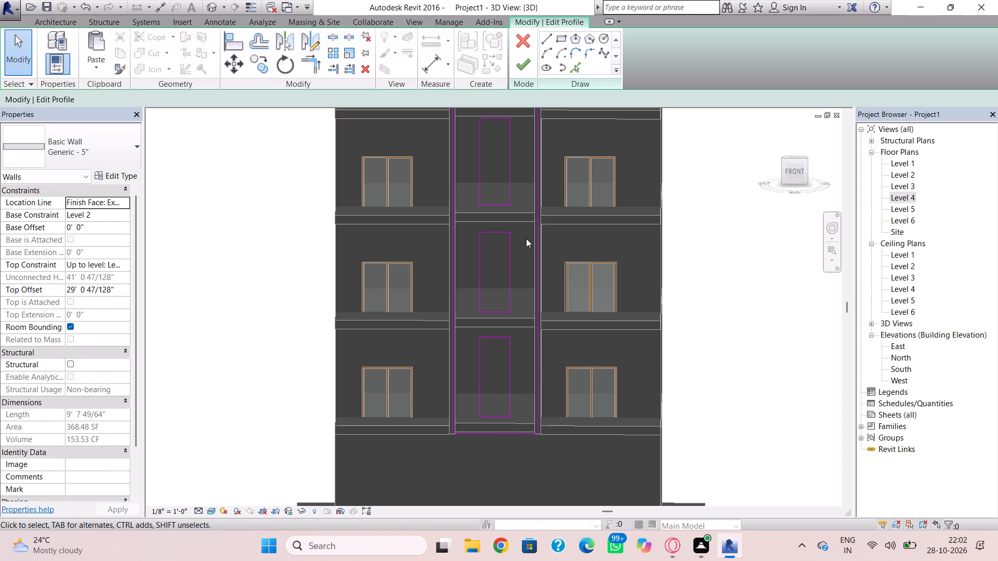
left_click(517, 70)
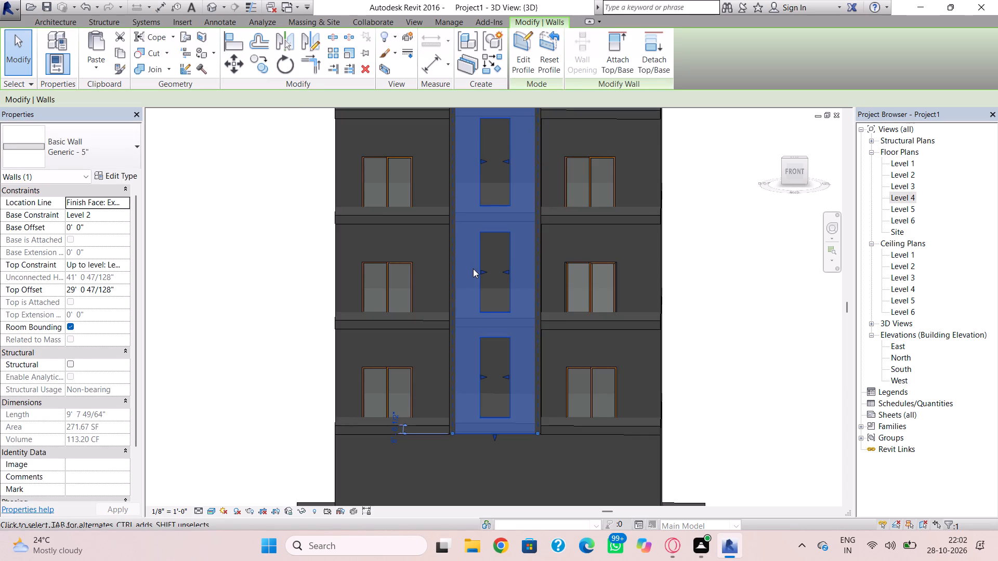
key("Escape")
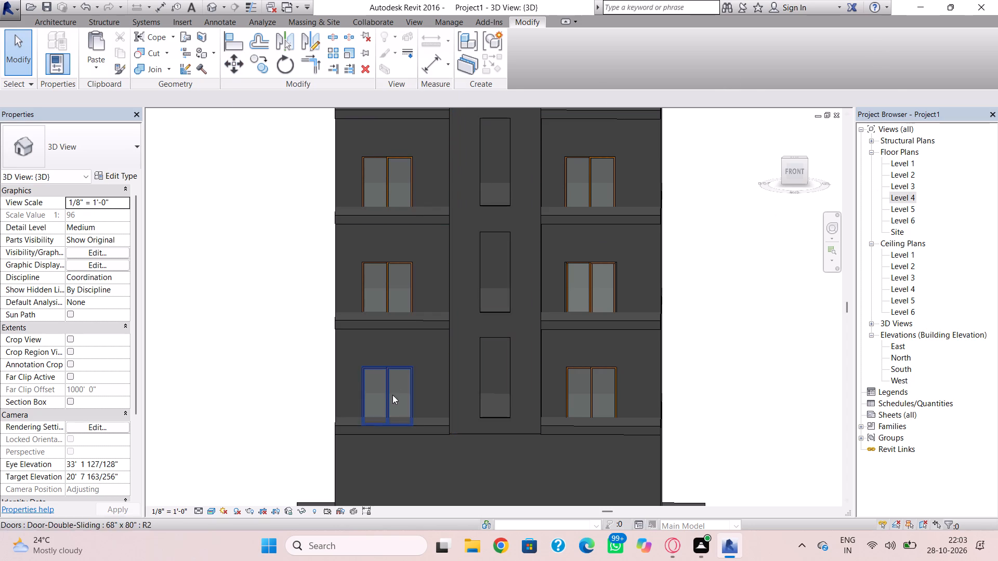
On the Level 3 floor plan, draw a Generic - 8" side wall about 7' 4" long along the left balcony's outer edge.
double_click(901, 188)
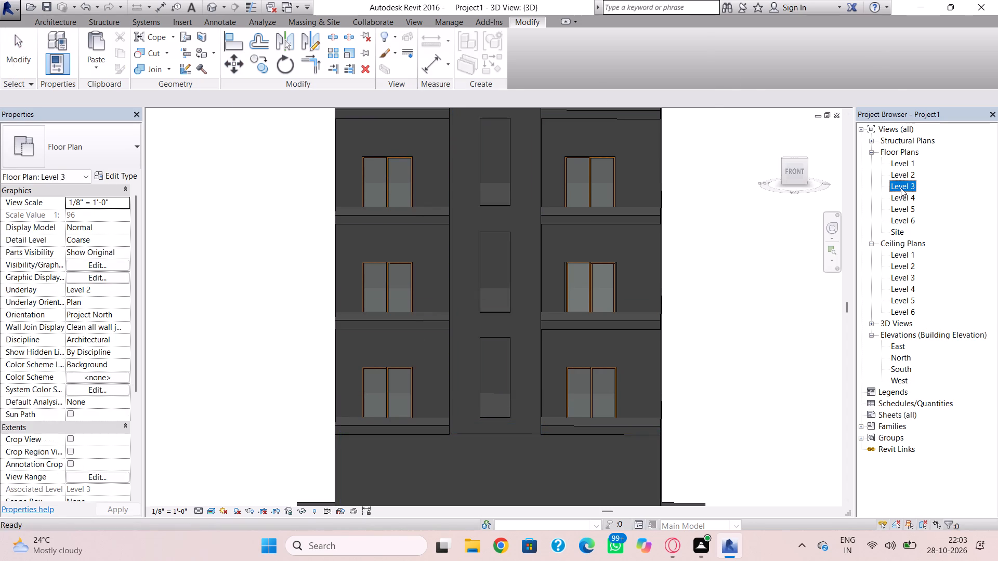
scroll(531, 211, "down", 4)
scroll(466, 244, "up", 4)
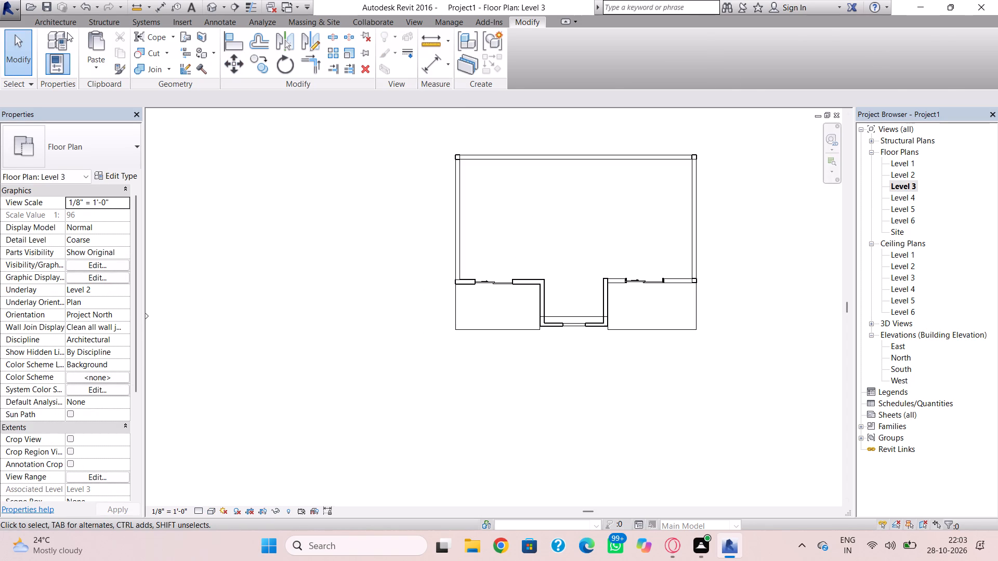
left_click(65, 24)
left_click(62, 48)
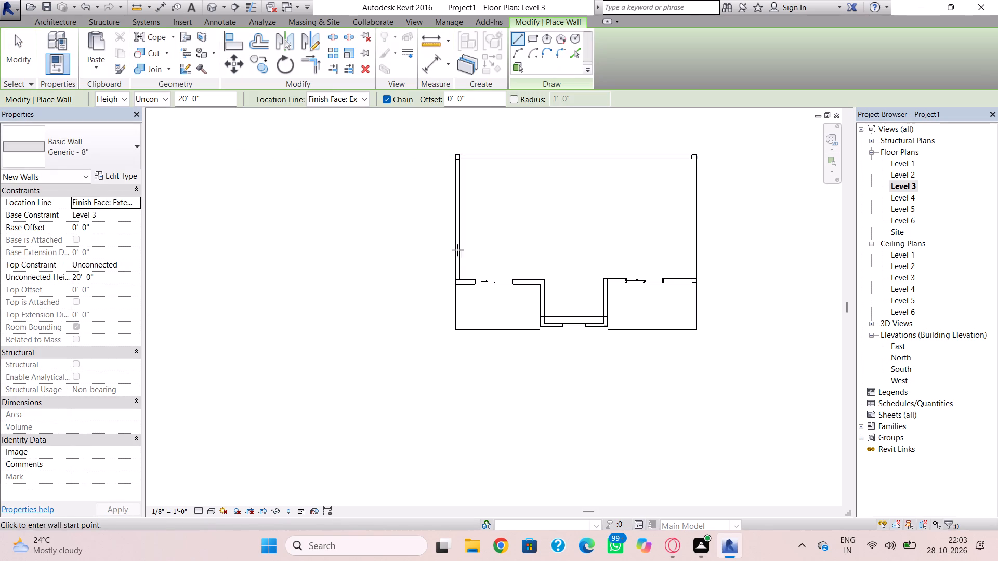
scroll(489, 285, "up", 4)
left_click(434, 289)
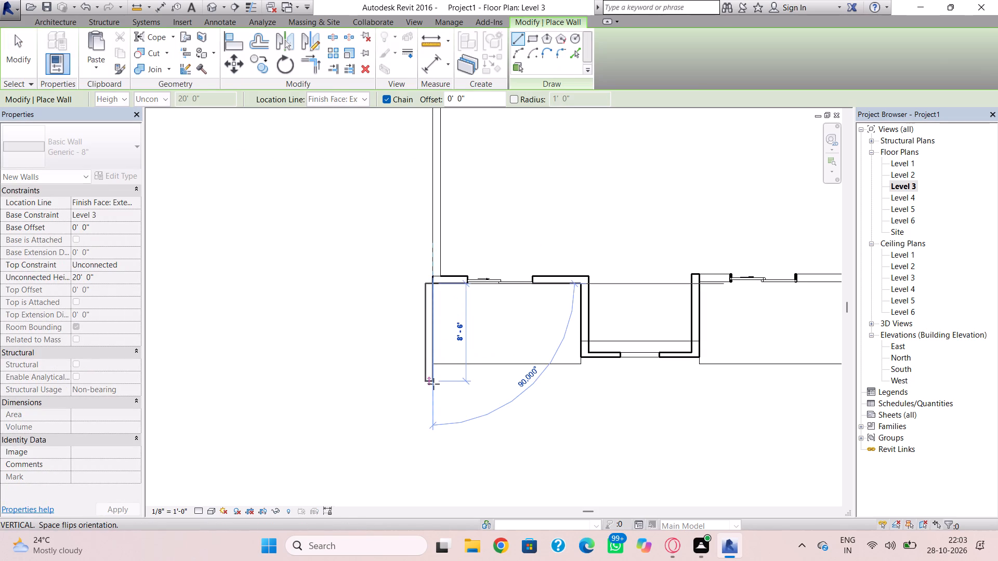
key("space")
left_click(436, 363)
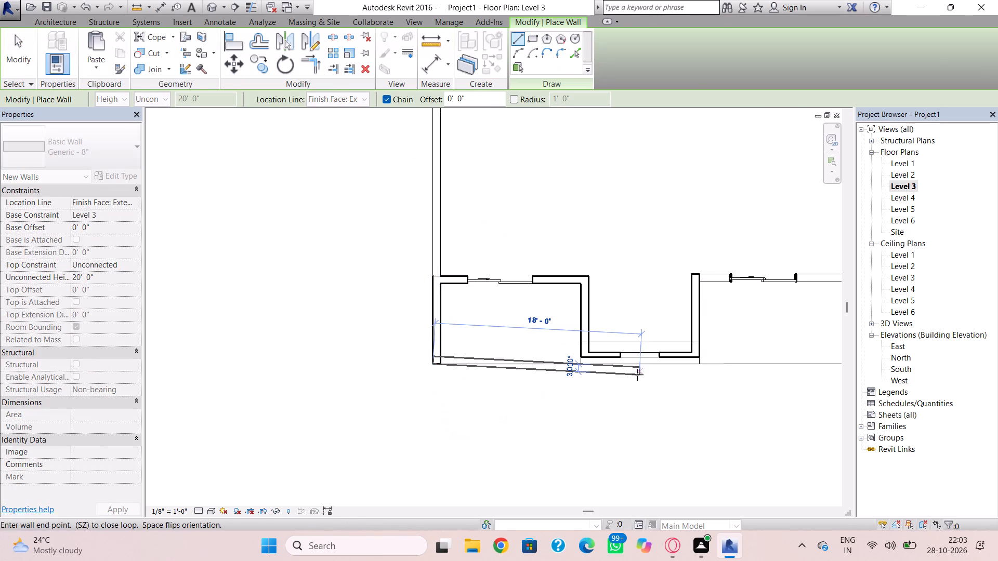
key("Escape")
Draw a matching Generic - 8" side wall about 7' 6" long along the right balcony's outer edge on Level 3.
middle_click_drag(763, 312, 577, 311)
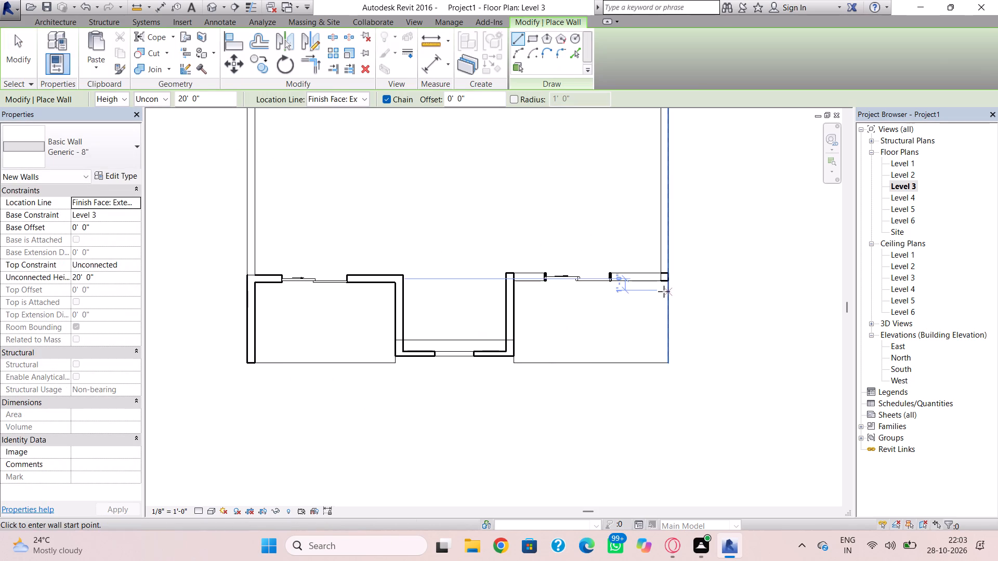
left_click(667, 284)
left_click(666, 364)
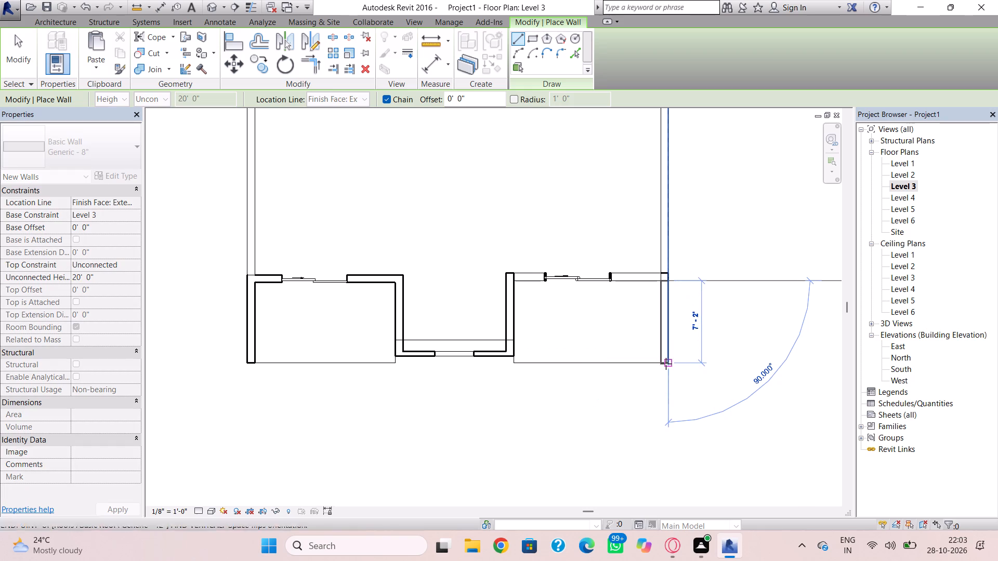
key("Escape")
In the 3D view, set the left balcony side wall's unconnected height to 12'.
left_click(209, 7)
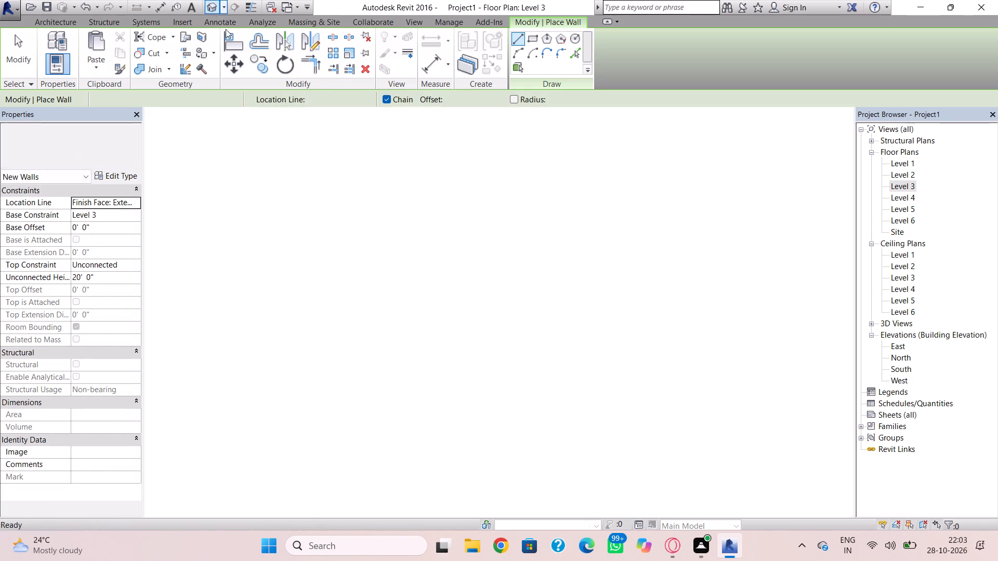
key("Escape")
left_click(339, 193)
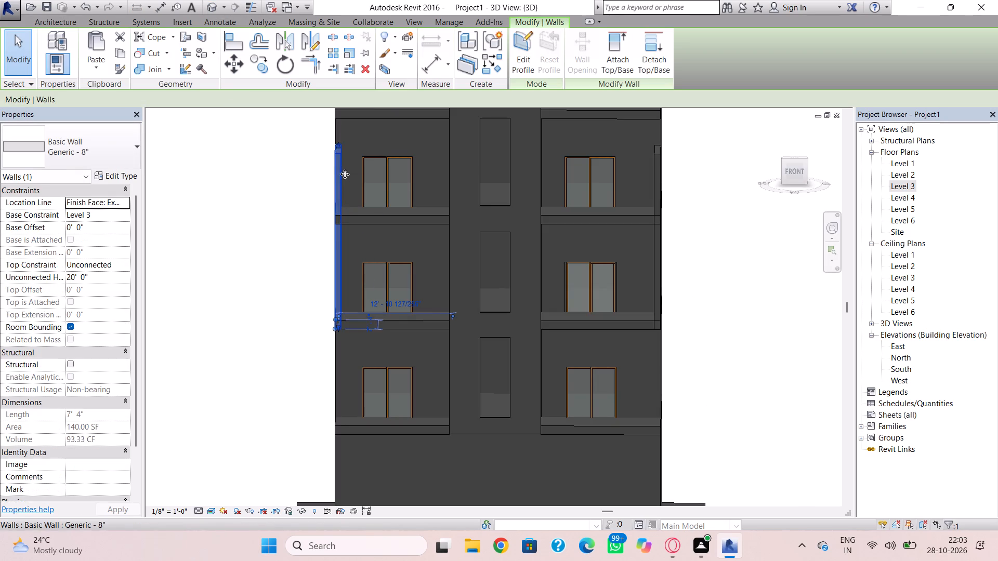
left_click(116, 275)
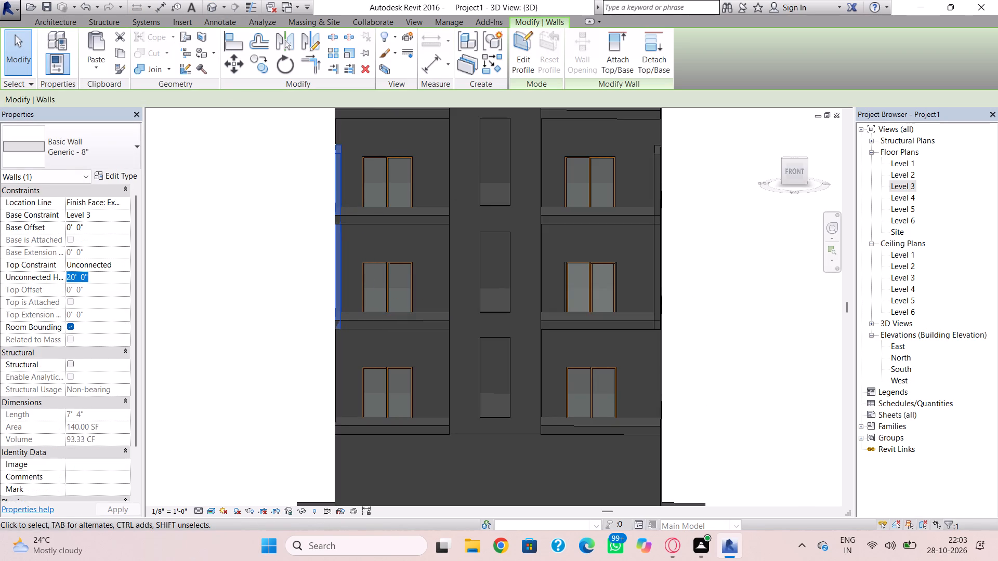
type("12'")
key("Return")
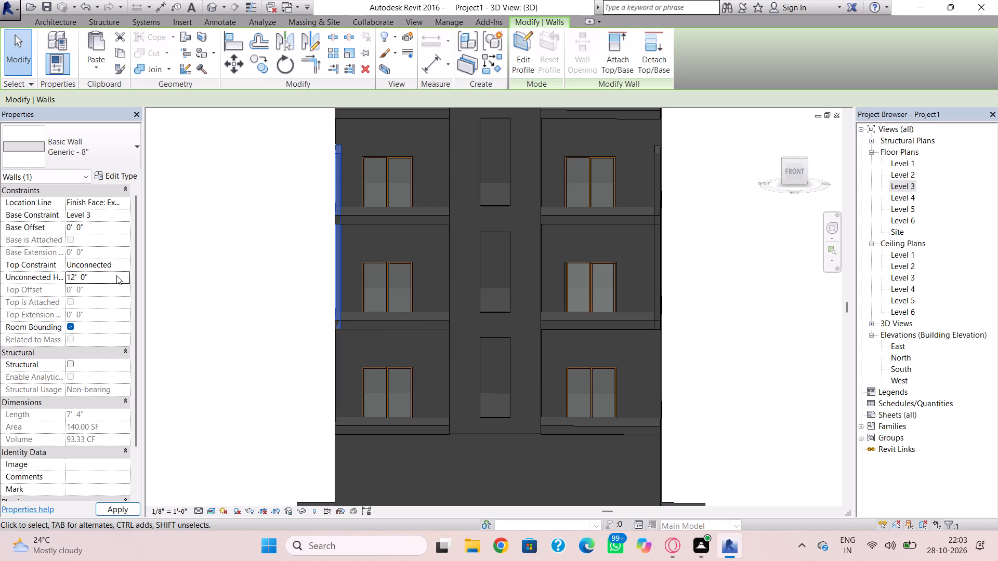
Lower the right balcony side wall's top to the slab above and set its unconnected height to 12'.
left_click(655, 237)
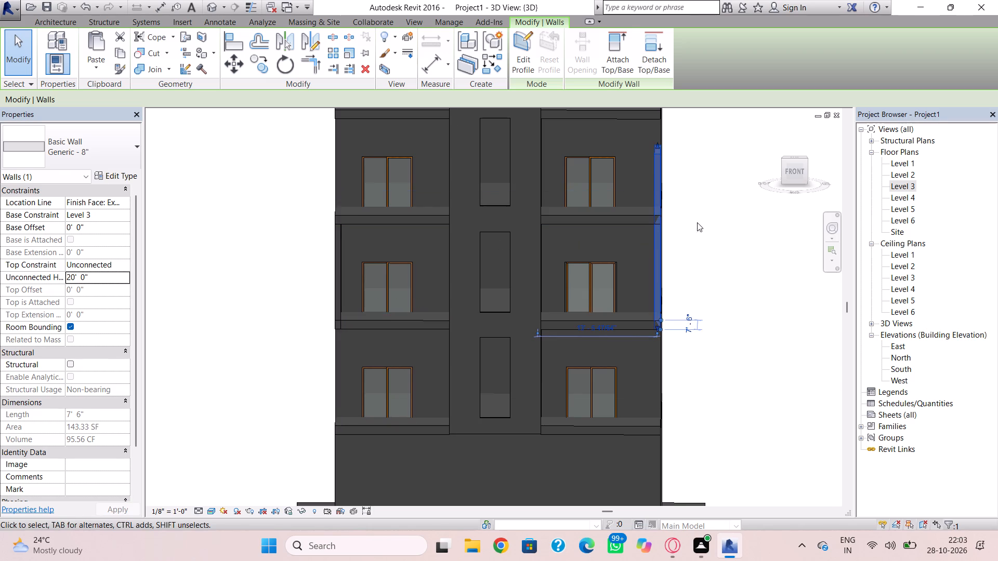
left_click_drag(658, 145, 665, 191)
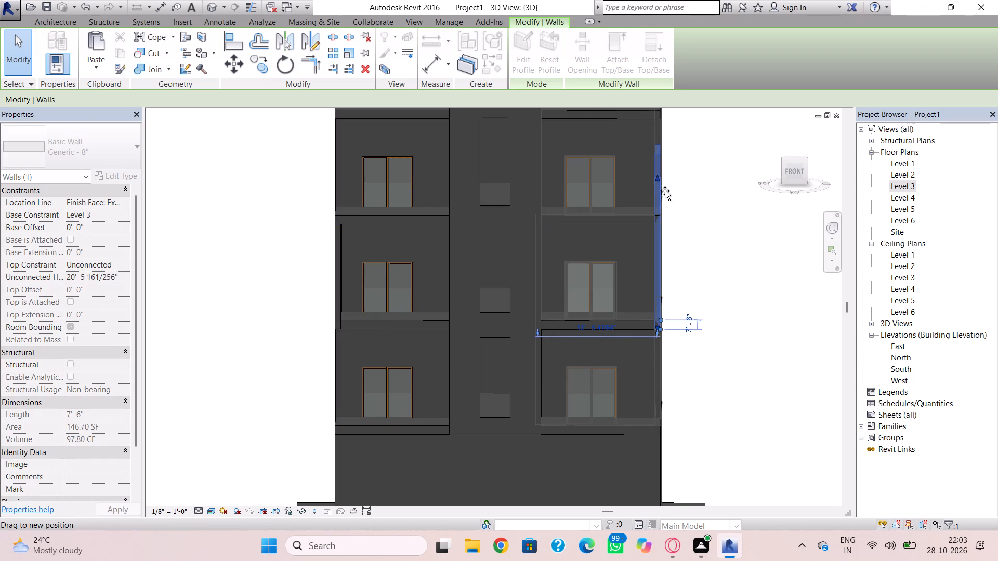
left_click_drag(665, 191, 661, 224)
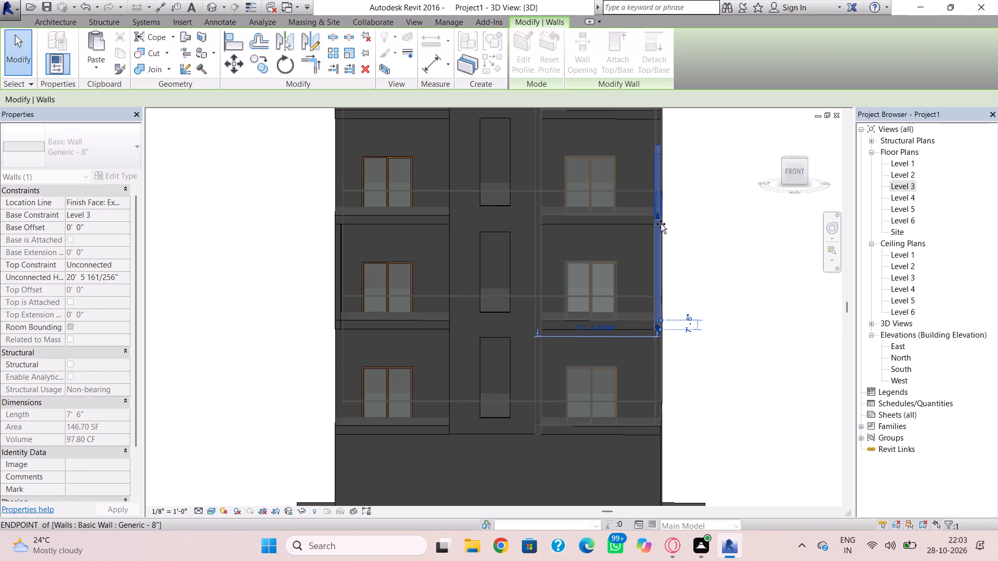
left_click_drag(661, 224, 661, 221)
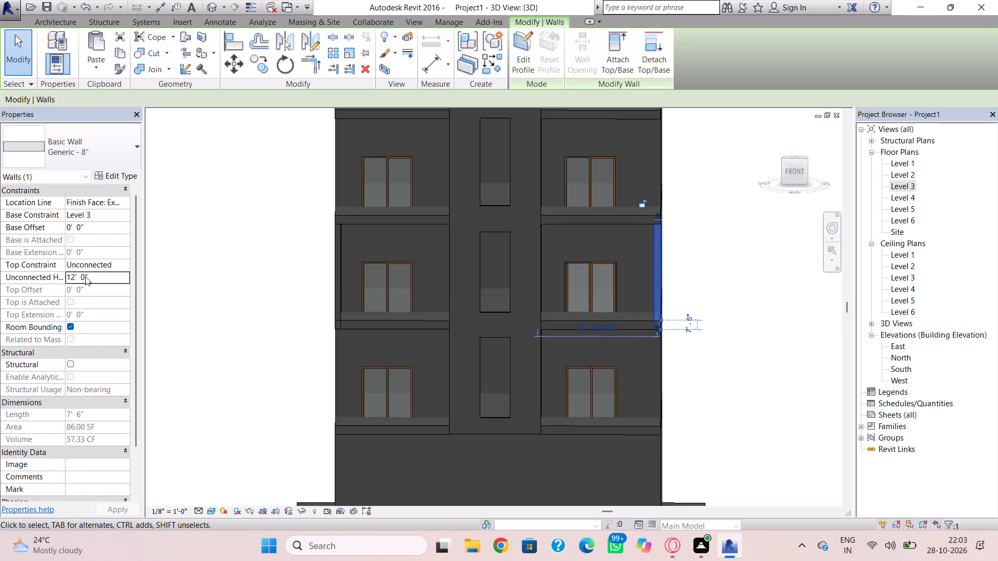
left_click(97, 276)
type("12'")
key("Return")
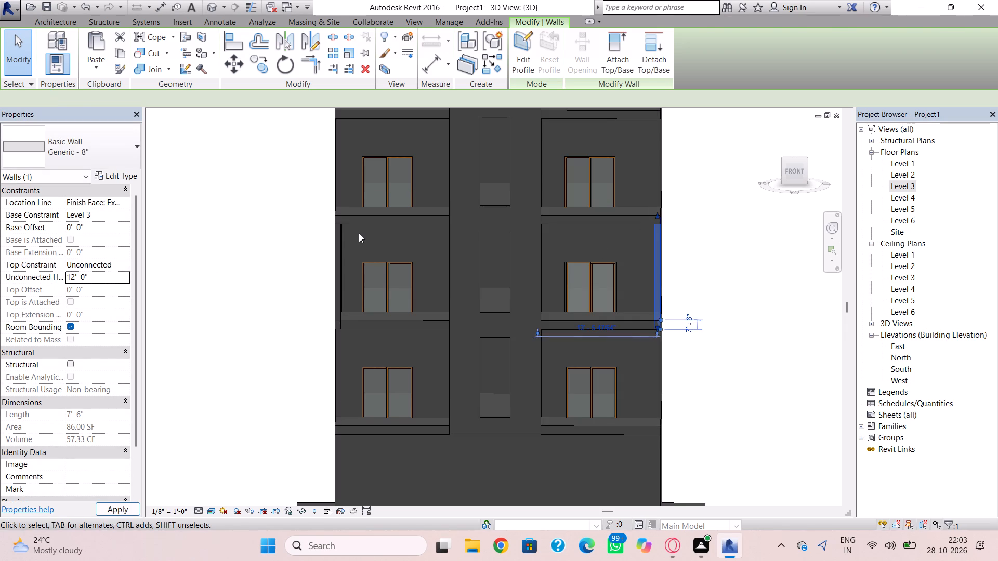
key("Escape")
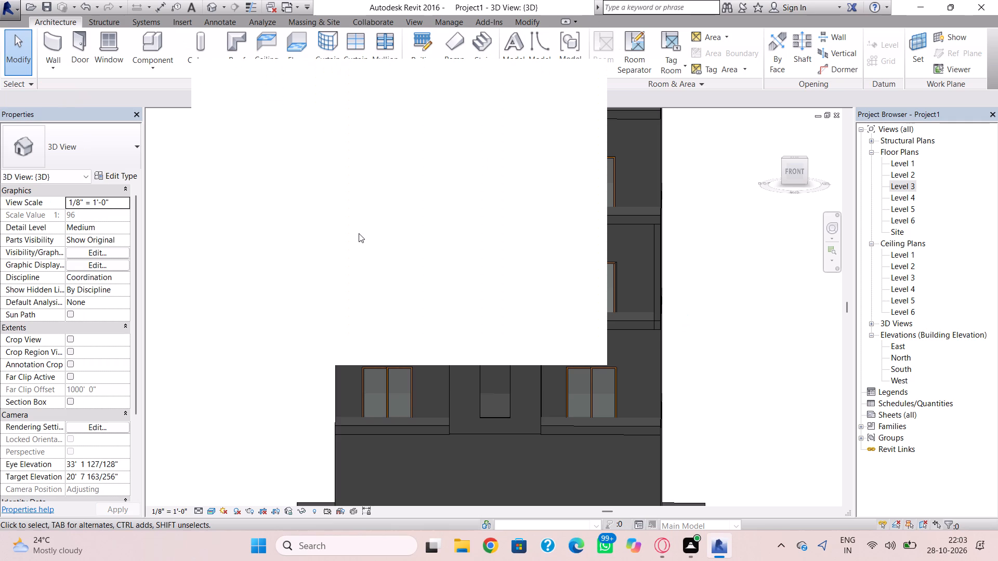
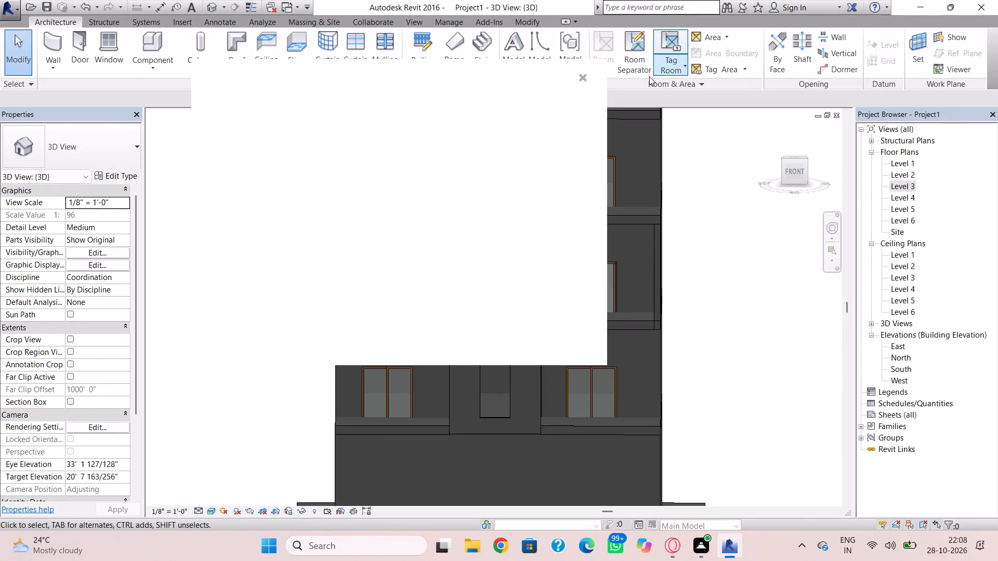
Choose the Curtain Wall 1 type for new walls and open the Level 2 floor plan at the front feature.
left_click(581, 76)
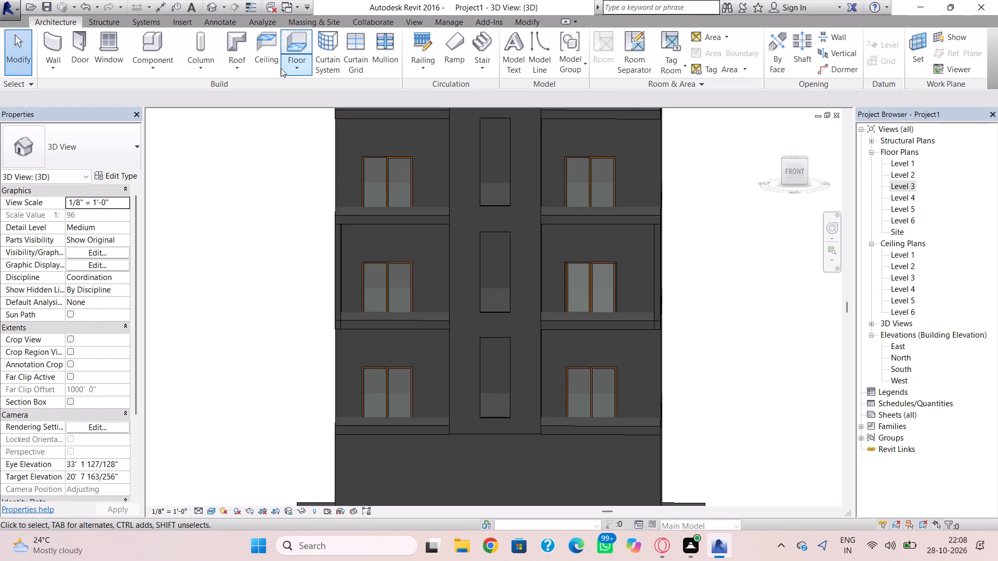
left_click(42, 41)
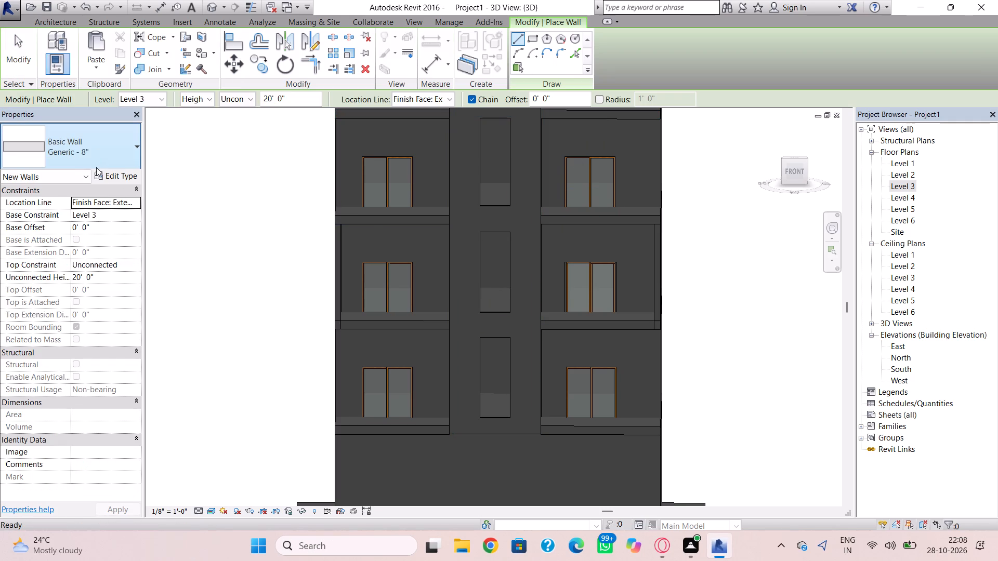
left_click(96, 167)
scroll(88, 263, "down", 5)
left_click(77, 379)
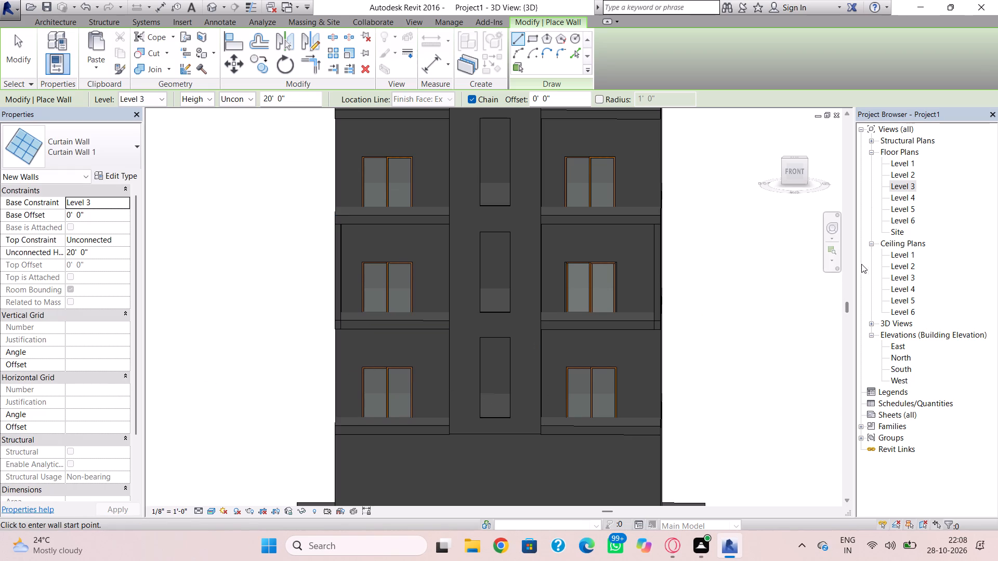
double_click(912, 173)
scroll(612, 351, "down", 3)
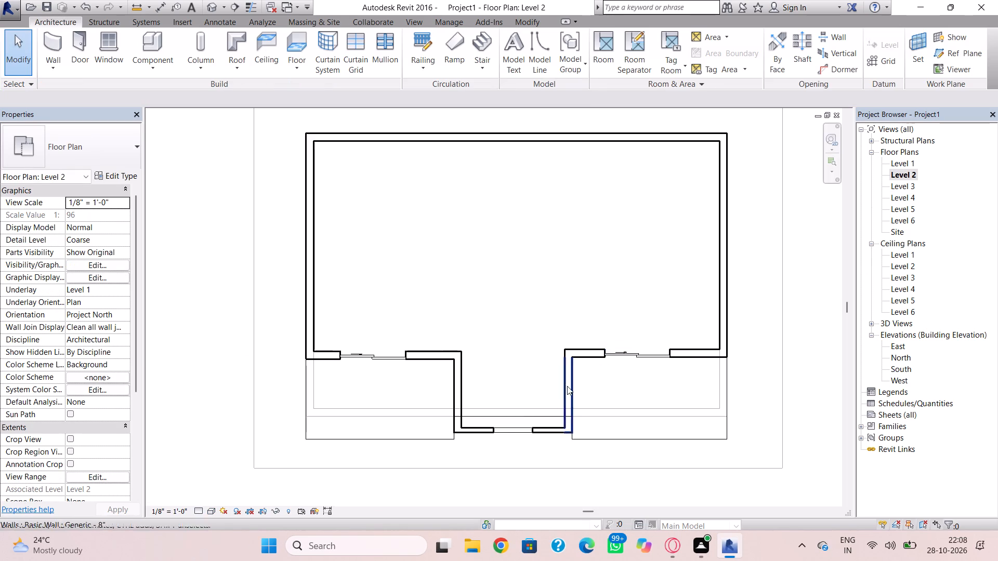
scroll(498, 437, "up", 6)
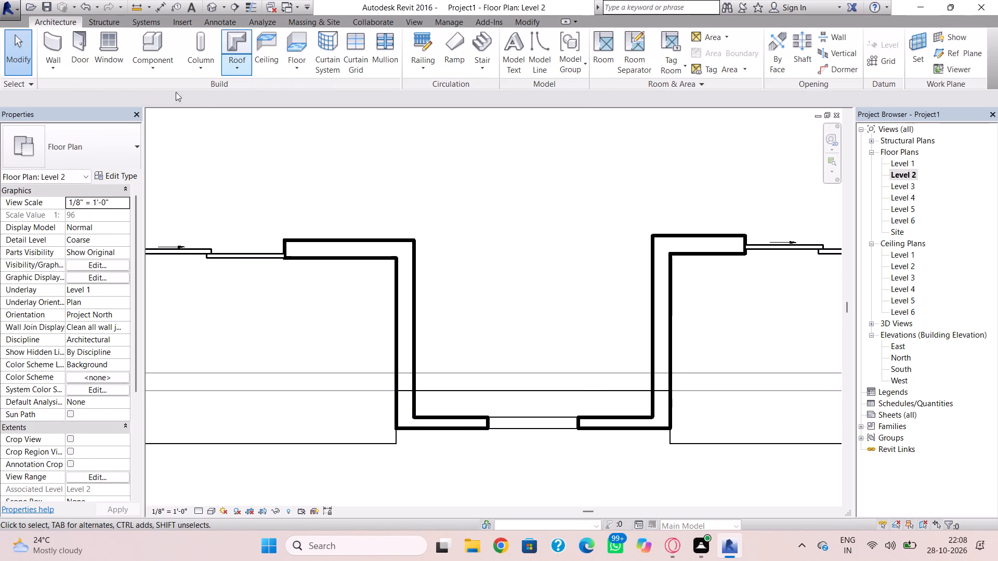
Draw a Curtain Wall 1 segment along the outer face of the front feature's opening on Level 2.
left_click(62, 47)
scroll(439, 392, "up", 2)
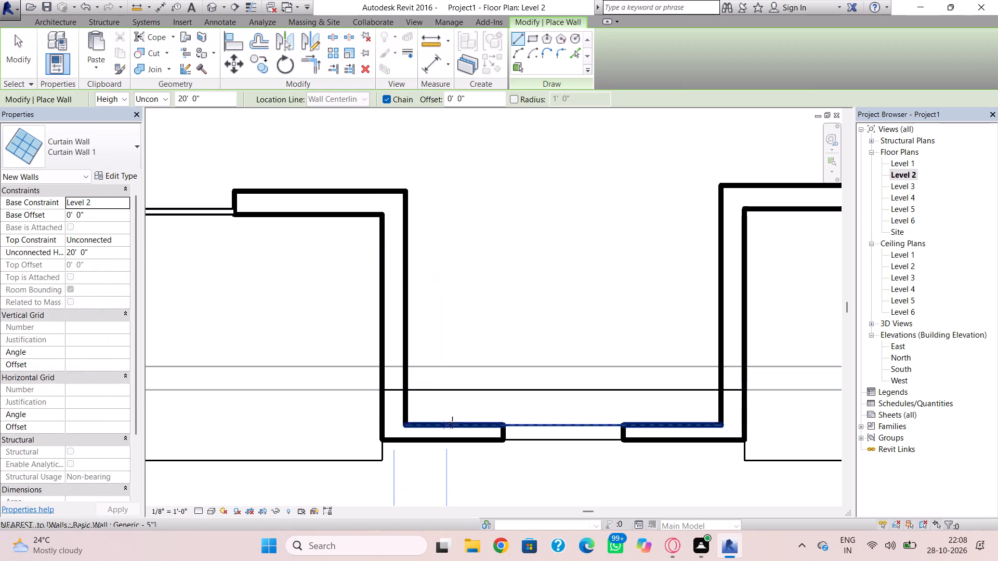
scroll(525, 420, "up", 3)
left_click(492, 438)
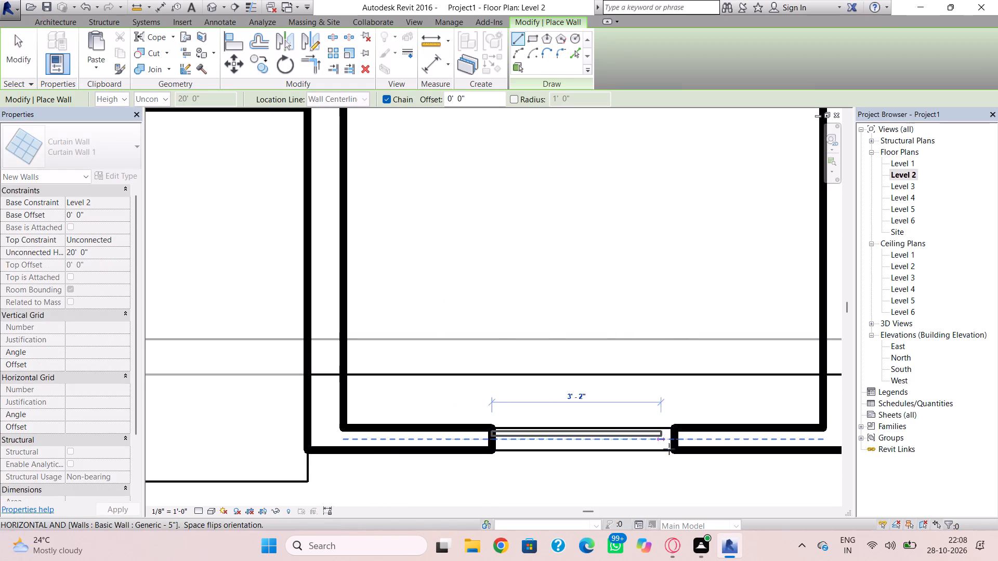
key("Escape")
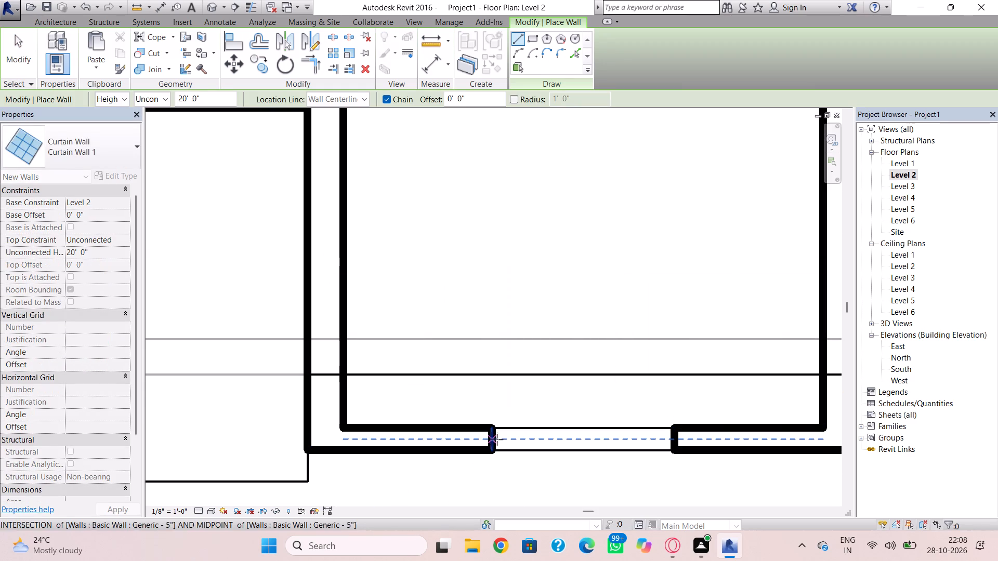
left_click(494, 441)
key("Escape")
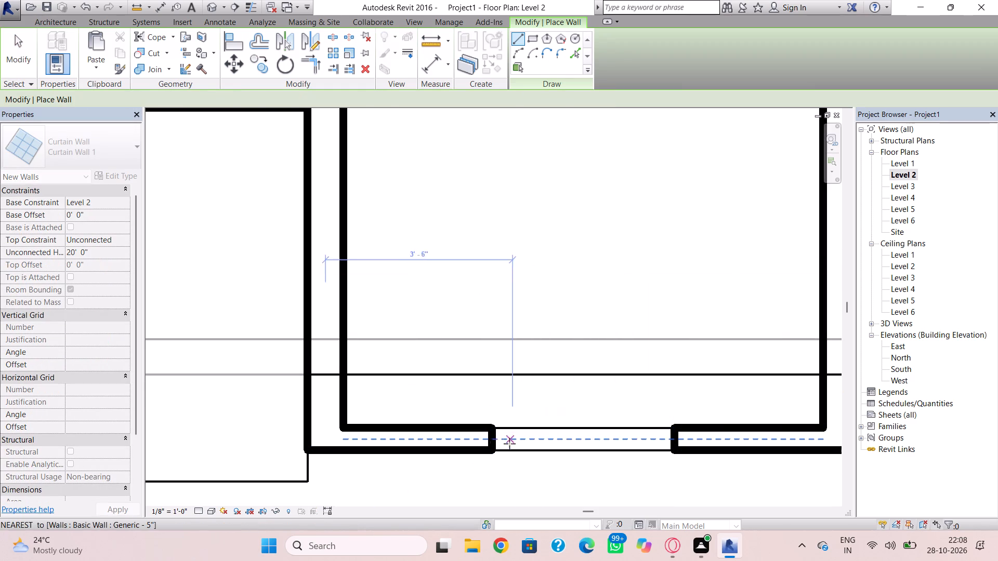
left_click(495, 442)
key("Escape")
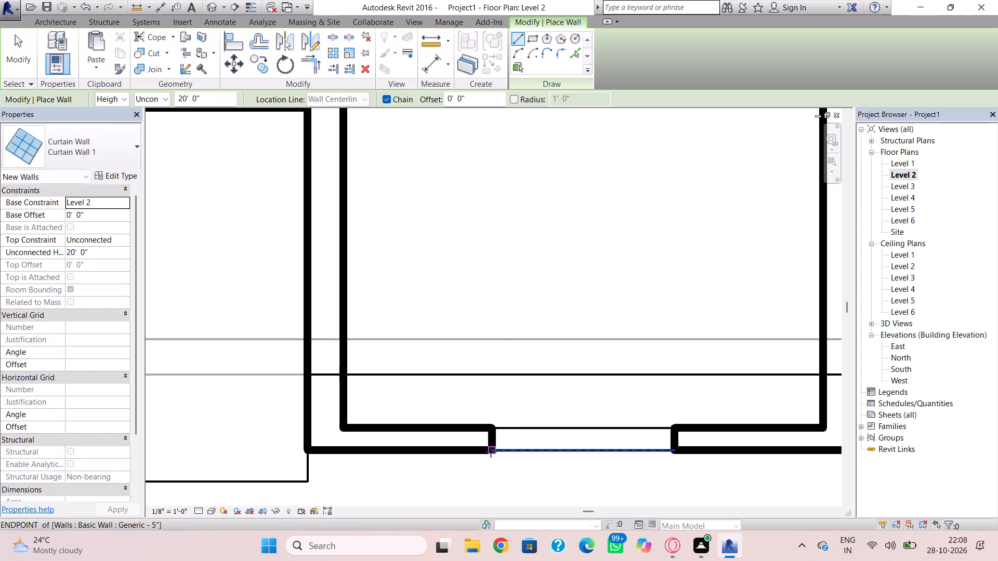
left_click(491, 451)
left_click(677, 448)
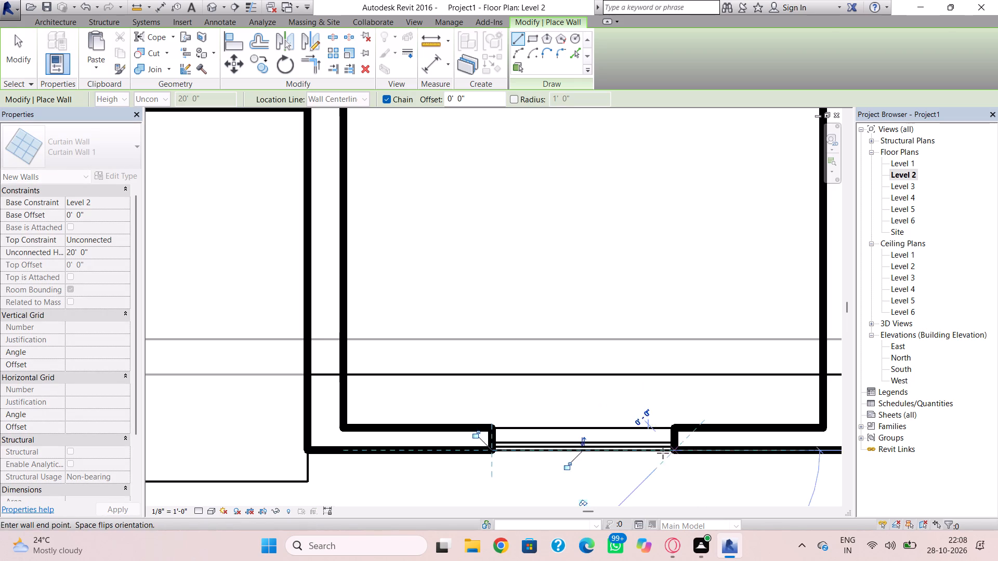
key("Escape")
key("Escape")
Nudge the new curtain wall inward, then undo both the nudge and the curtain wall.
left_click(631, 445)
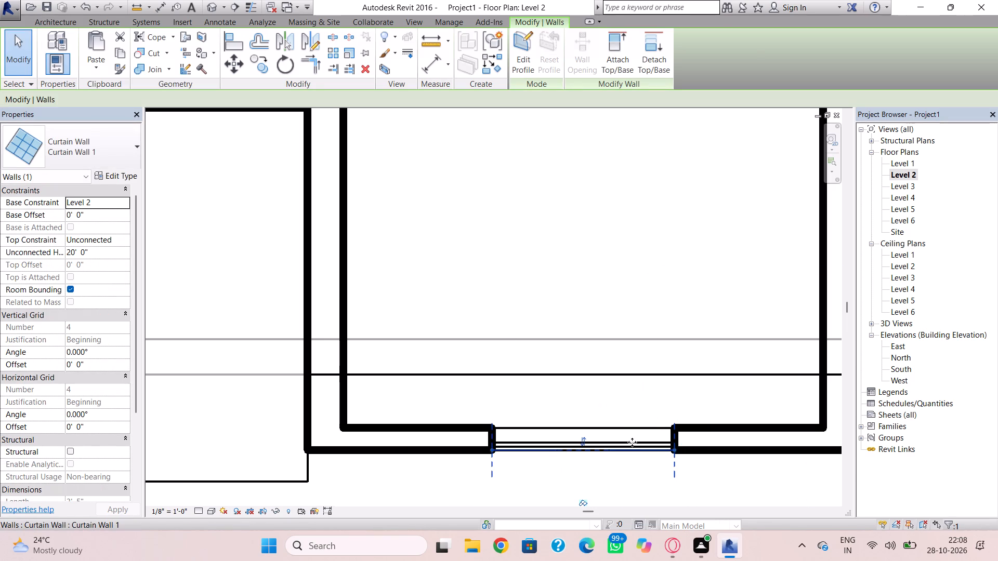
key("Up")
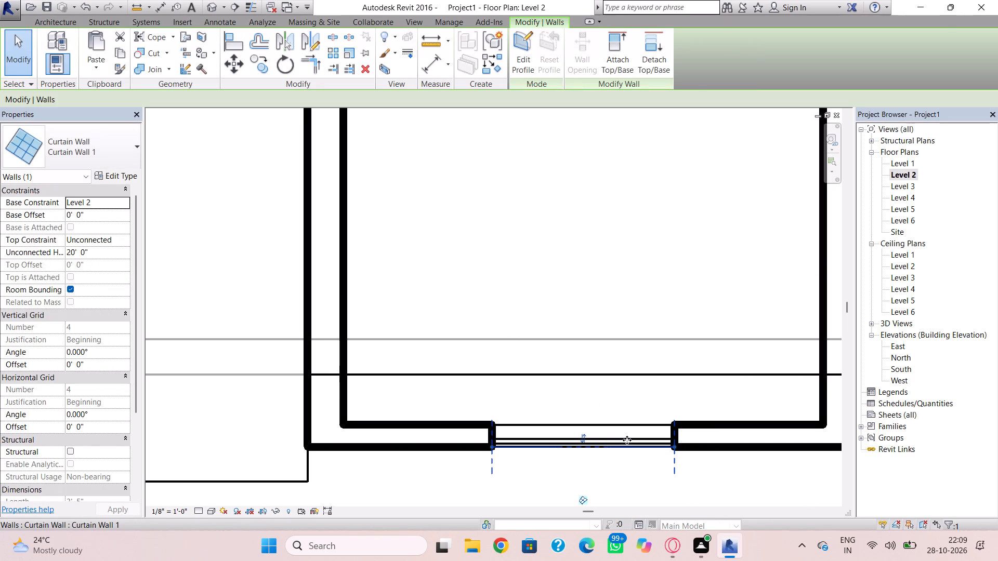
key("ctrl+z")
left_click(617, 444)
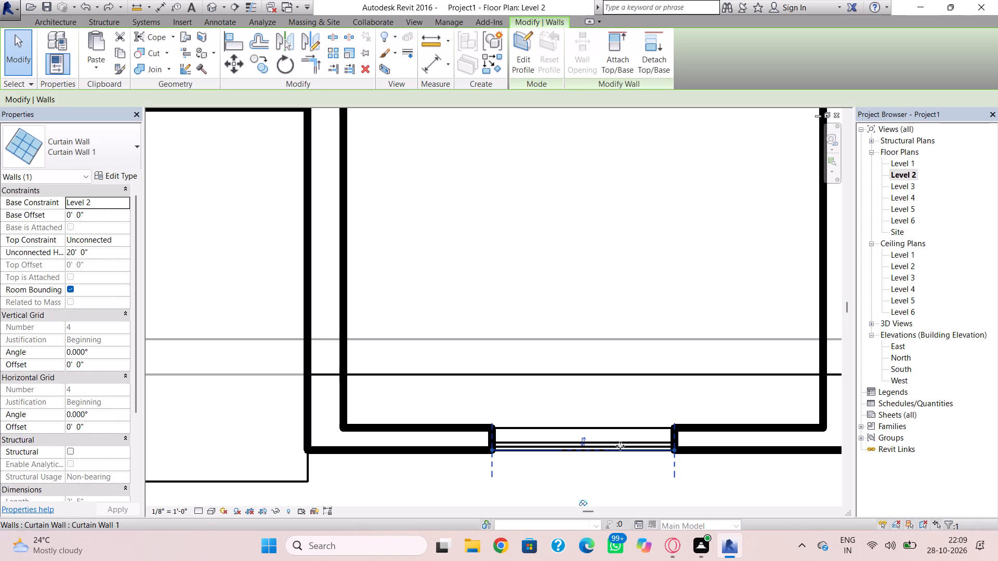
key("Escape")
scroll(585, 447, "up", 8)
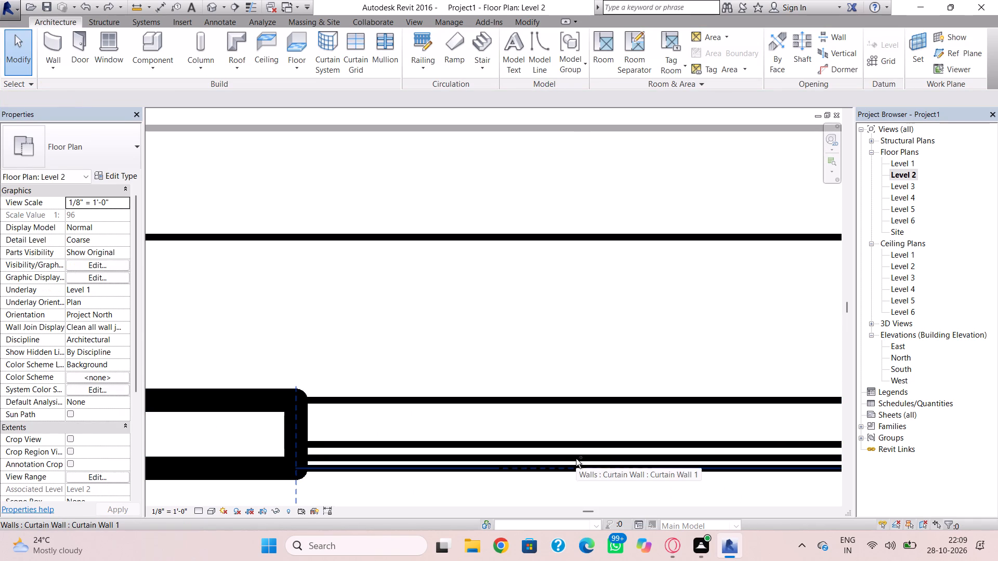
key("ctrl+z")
Draw a Curtain Wall 1 segment about 3' 5" long across the front feature's opening, within the wall's thickness.
left_click(56, 43)
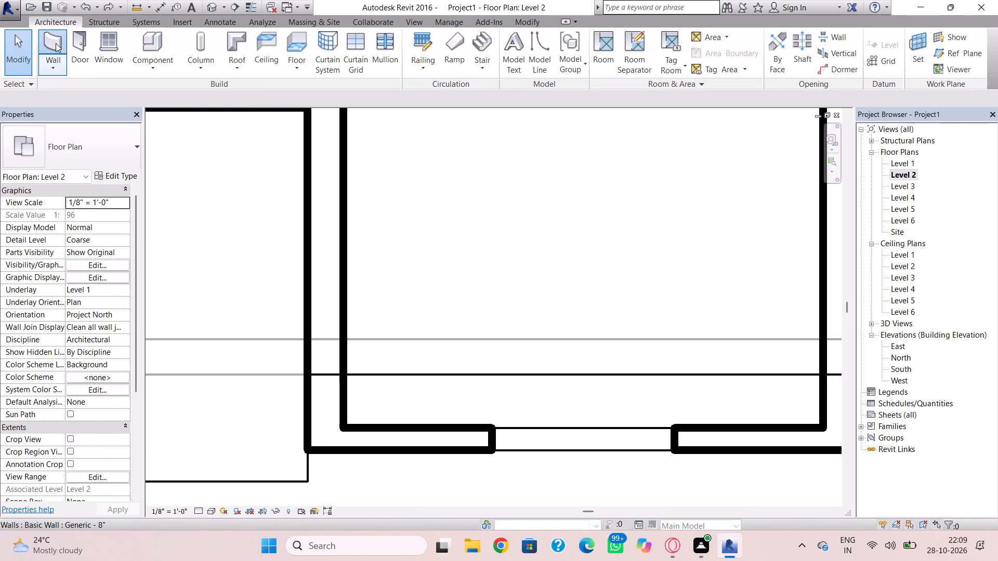
scroll(491, 433, "up", 6)
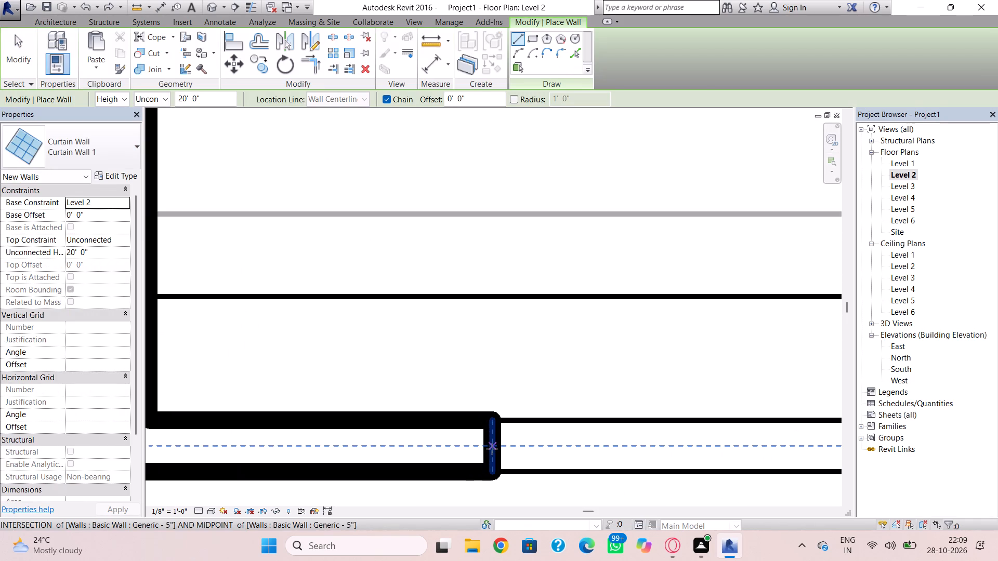
left_click(492, 454)
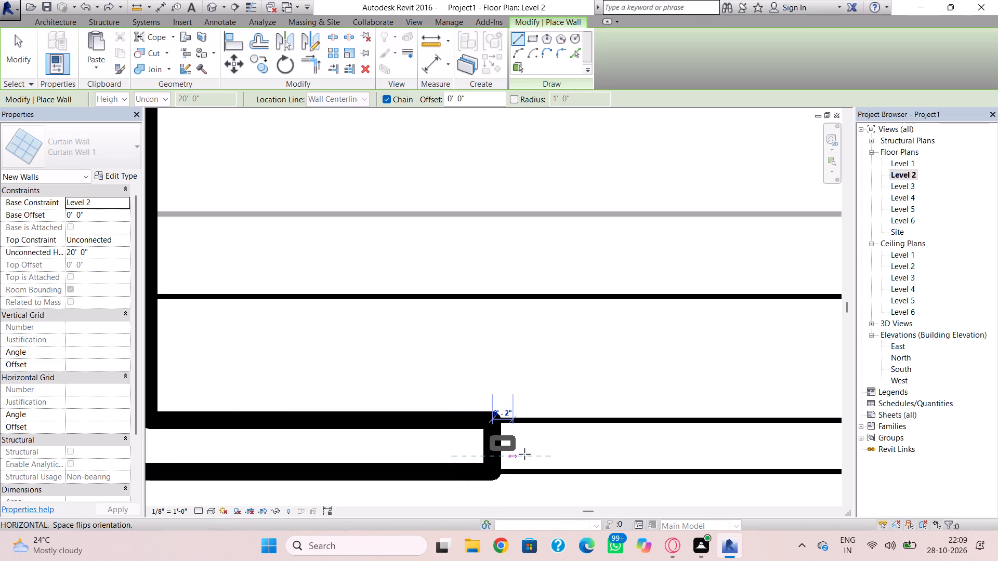
scroll(719, 451, "down", 2)
middle_click_drag(719, 451, 510, 396)
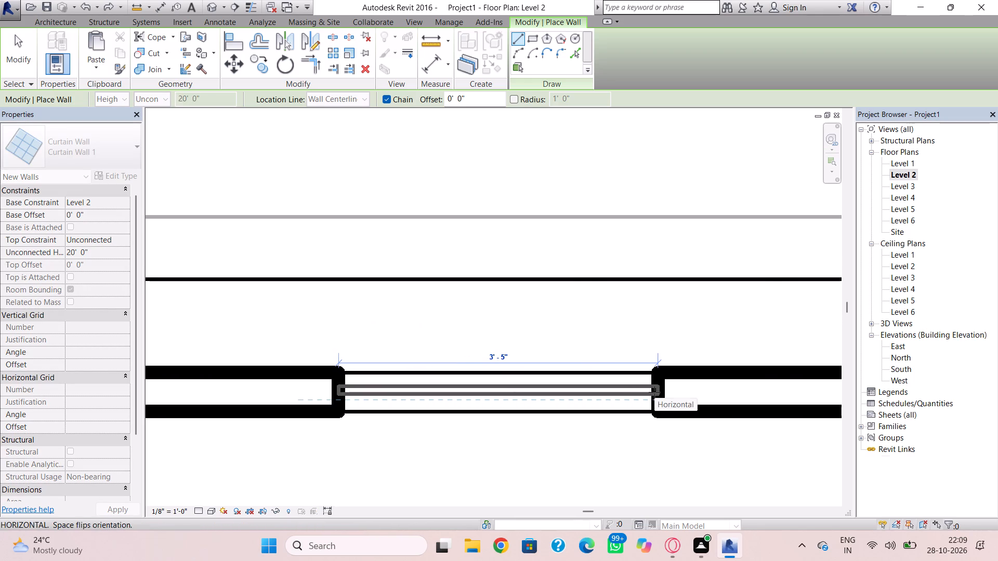
left_click(654, 392)
key("Escape")
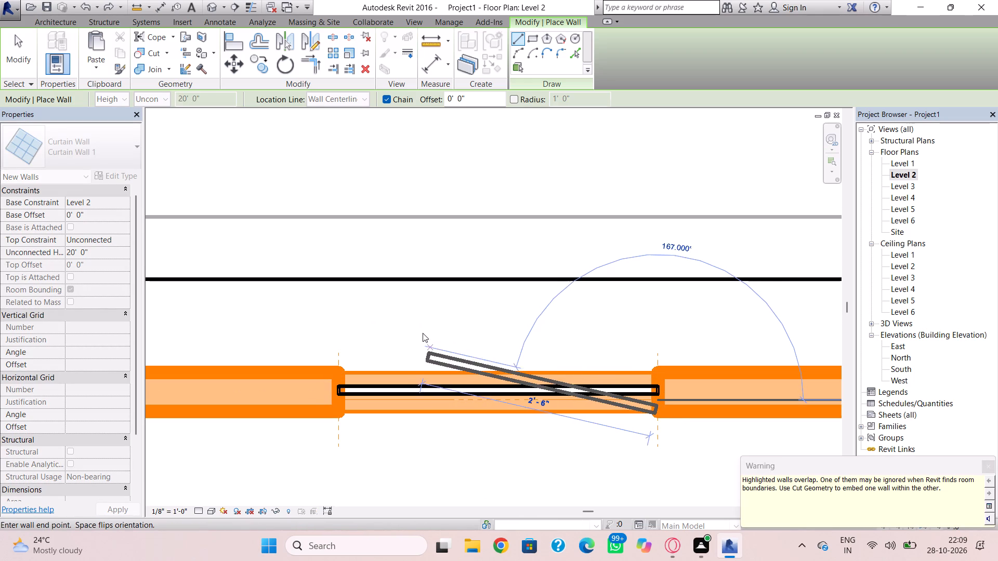
In the 3D view, fit the curtain wall to the lowest front opening, with a 1' 10" base offset and 9' 2" height.
left_click(216, 5)
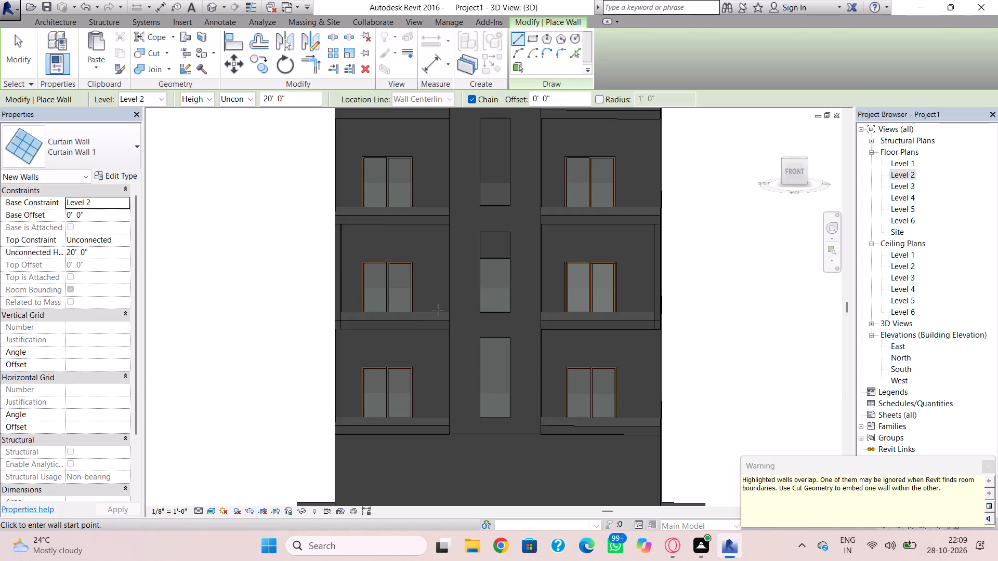
key("Escape")
left_click(496, 261)
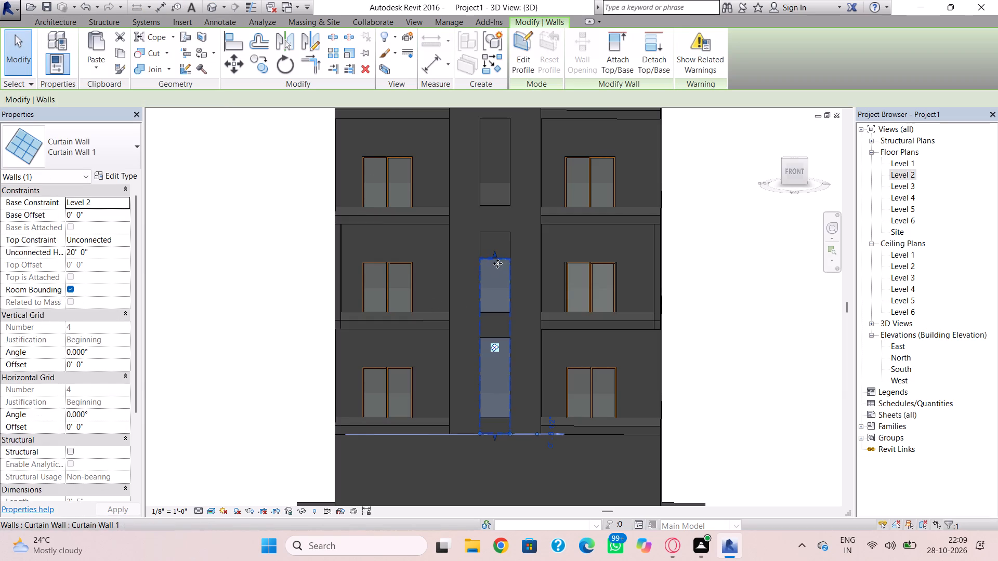
left_click_drag(495, 255, 494, 336)
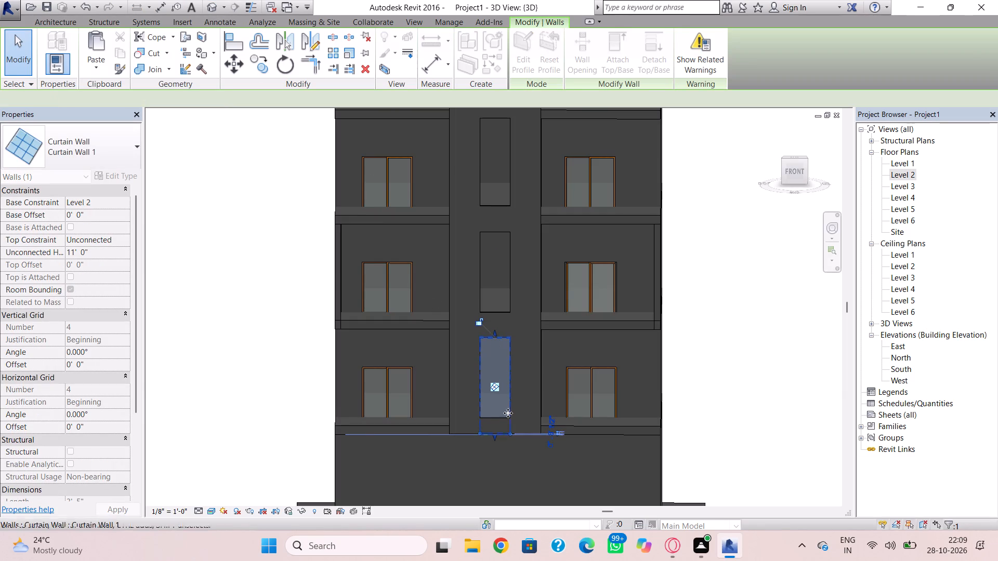
left_click_drag(494, 437, 495, 421)
key("Escape")
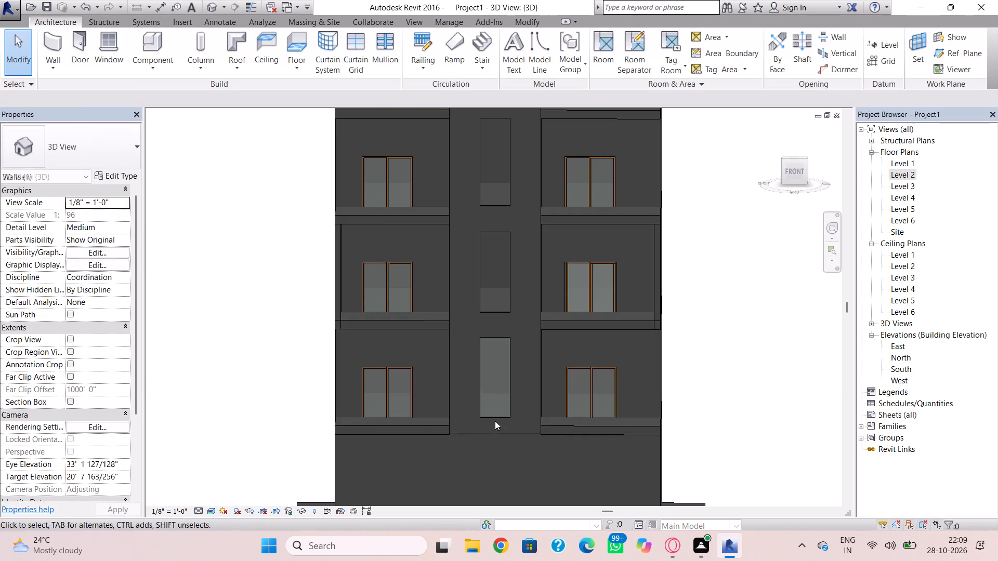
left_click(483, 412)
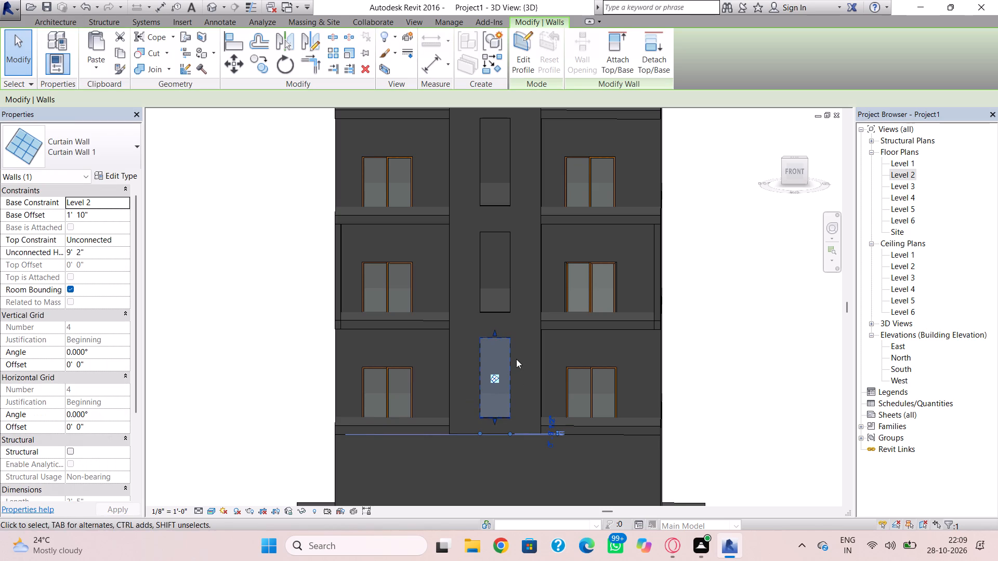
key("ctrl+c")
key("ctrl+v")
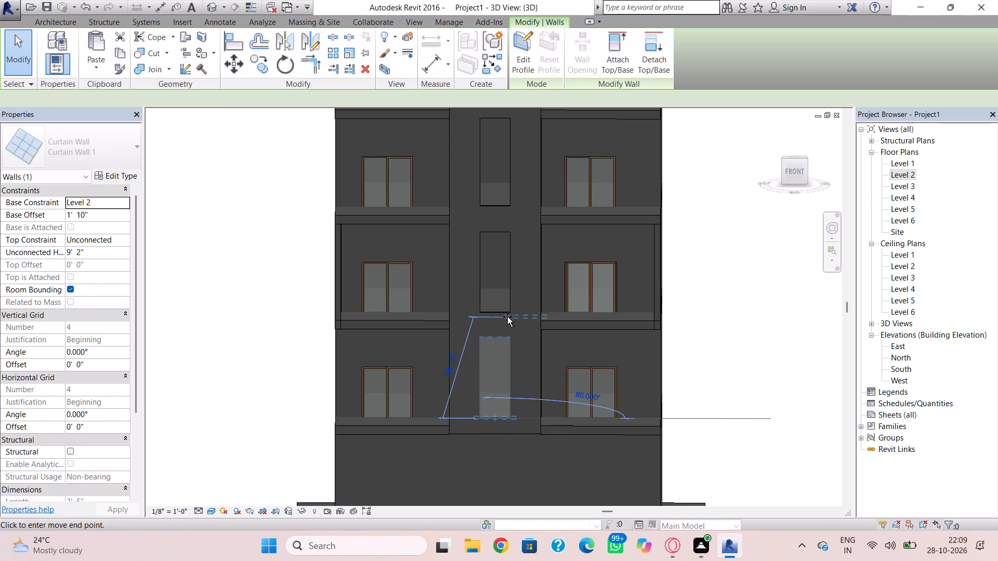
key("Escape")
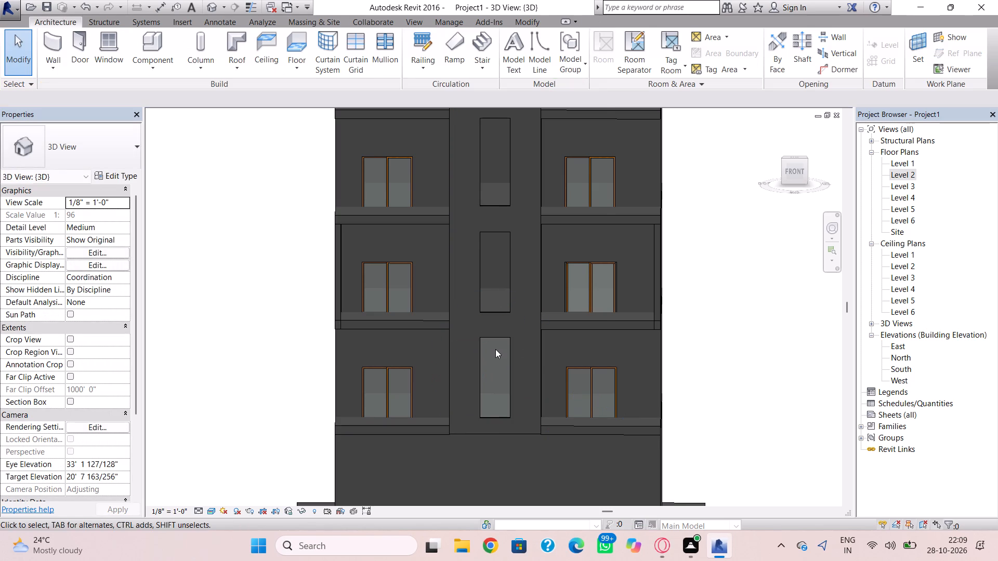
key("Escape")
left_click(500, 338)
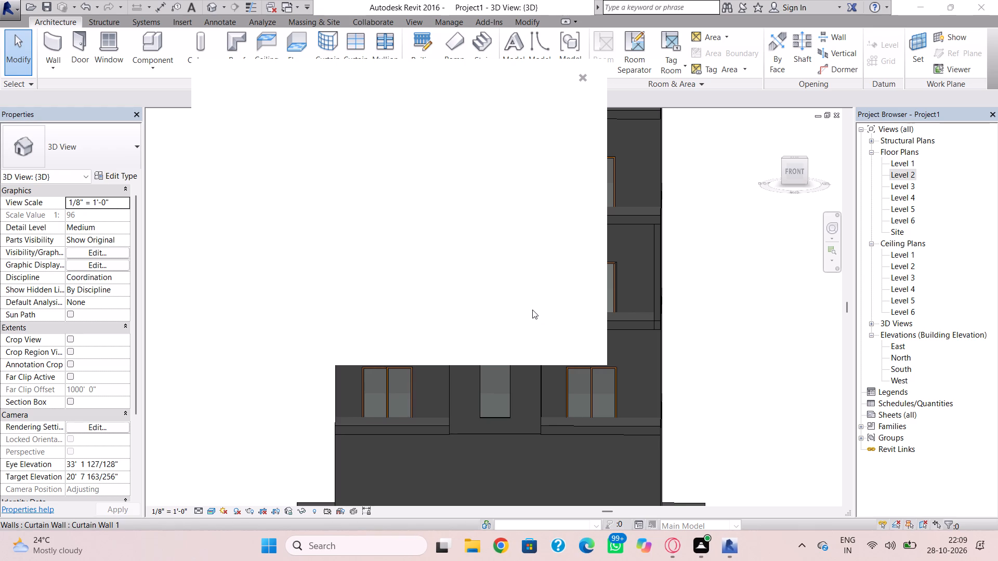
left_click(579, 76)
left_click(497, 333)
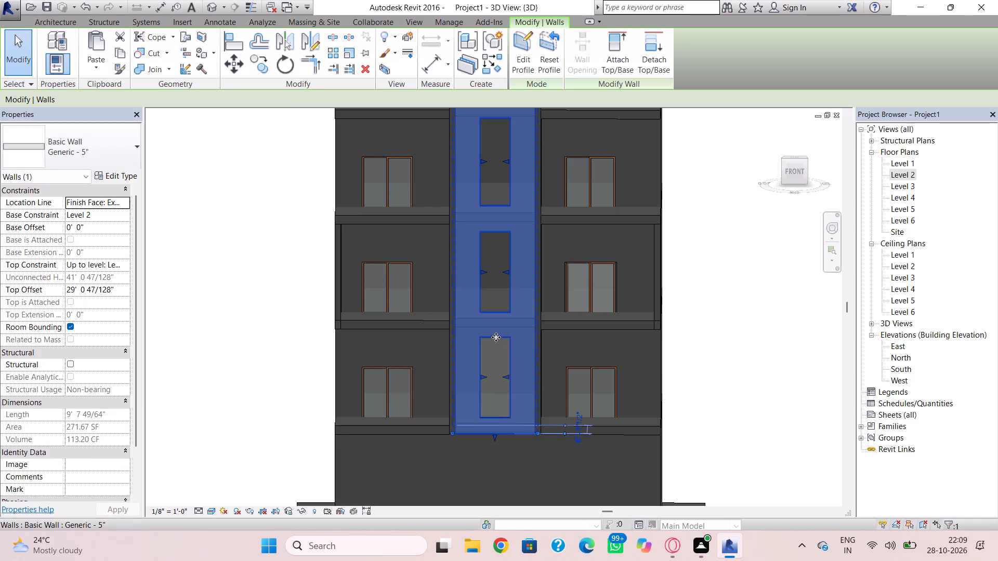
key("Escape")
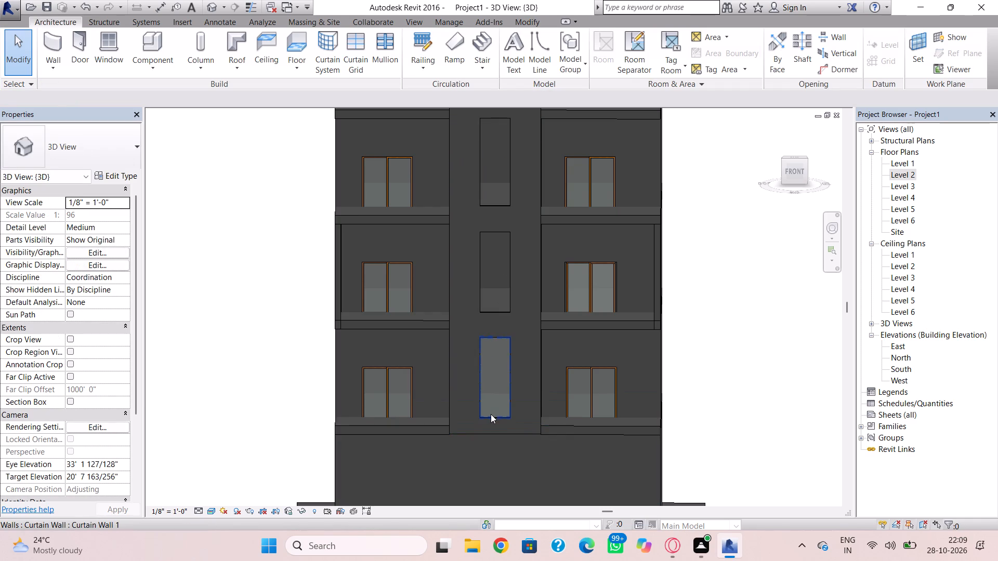
Copy the lowest opening's curtain wall and paste it aligned to Level 3 and Level 4.
left_click(491, 414)
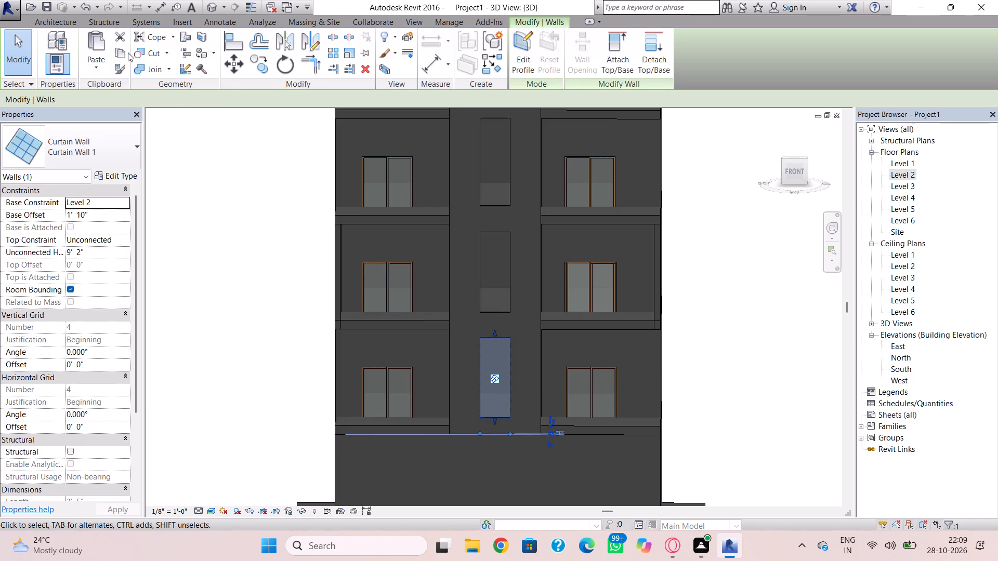
left_click(128, 52)
left_click(100, 69)
left_click(131, 116)
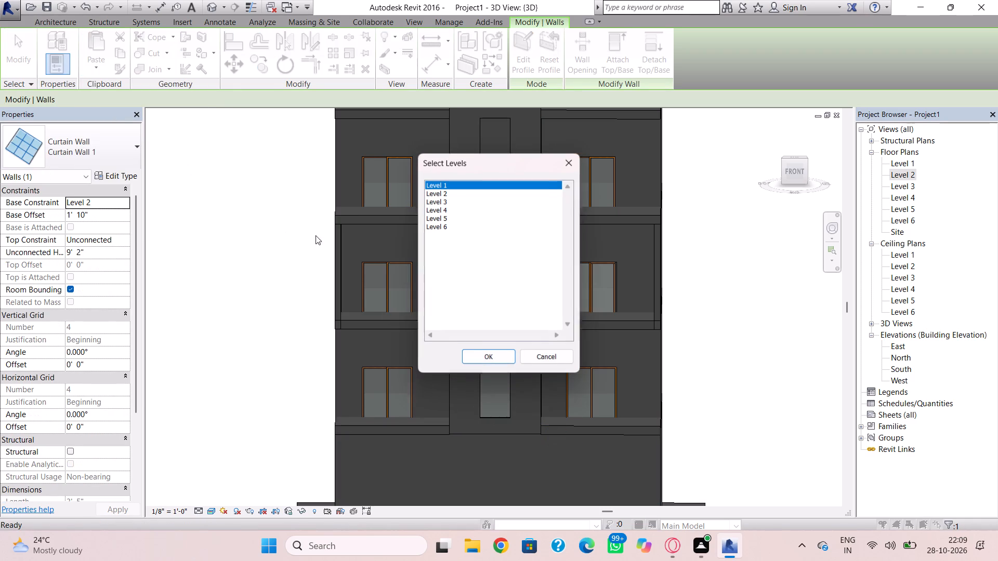
left_click_drag(438, 203, 438, 204)
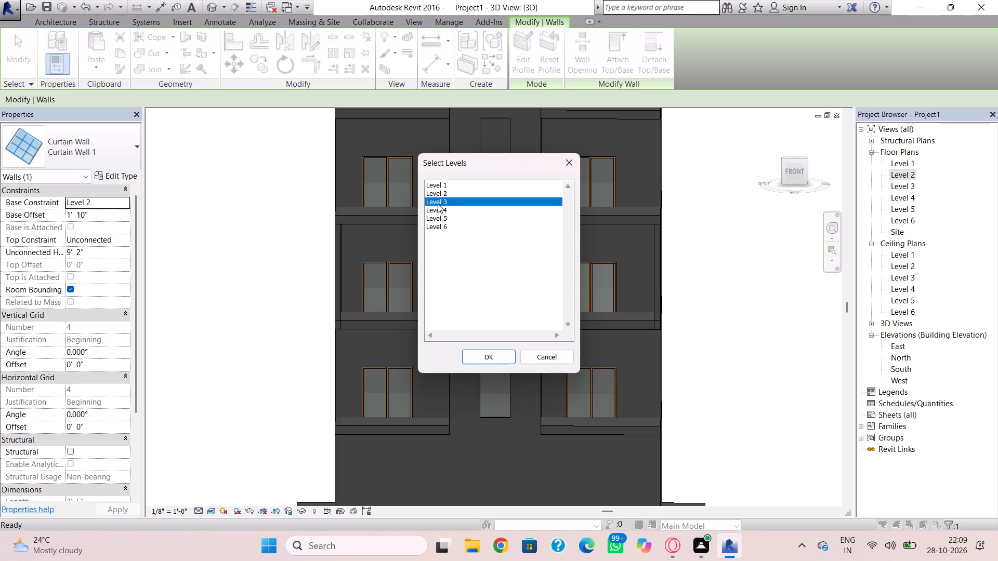
left_click_drag(438, 204, 438, 209)
left_click(479, 357)
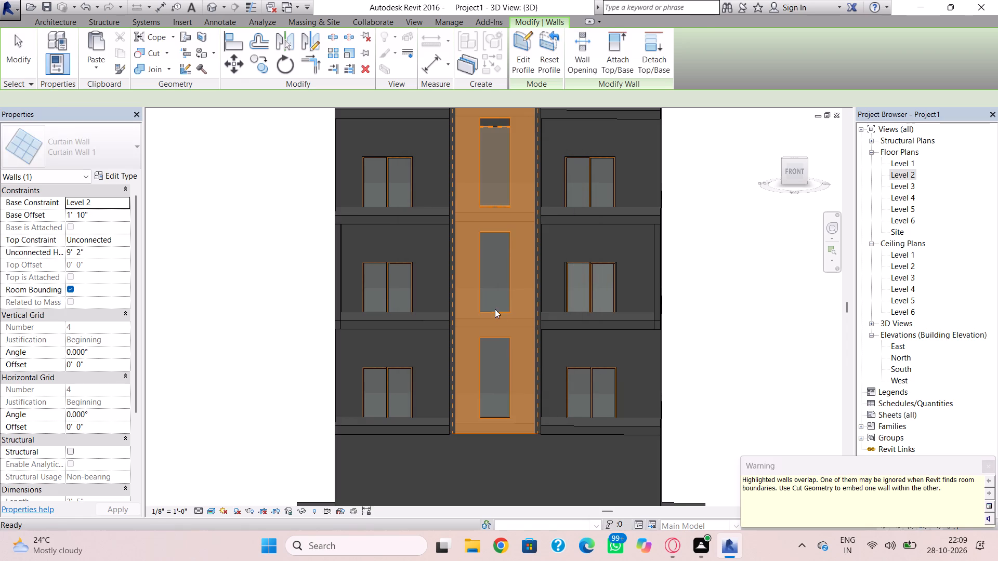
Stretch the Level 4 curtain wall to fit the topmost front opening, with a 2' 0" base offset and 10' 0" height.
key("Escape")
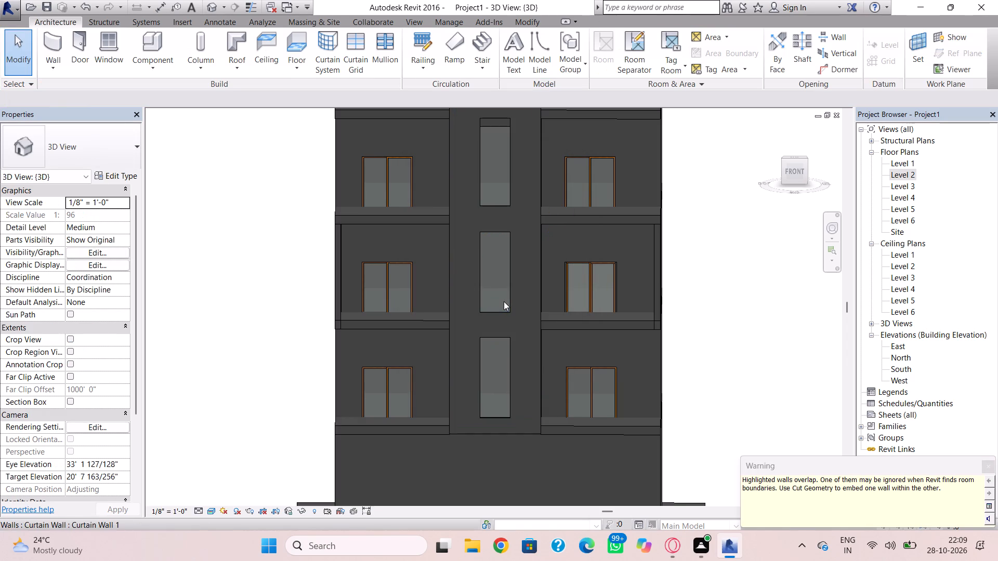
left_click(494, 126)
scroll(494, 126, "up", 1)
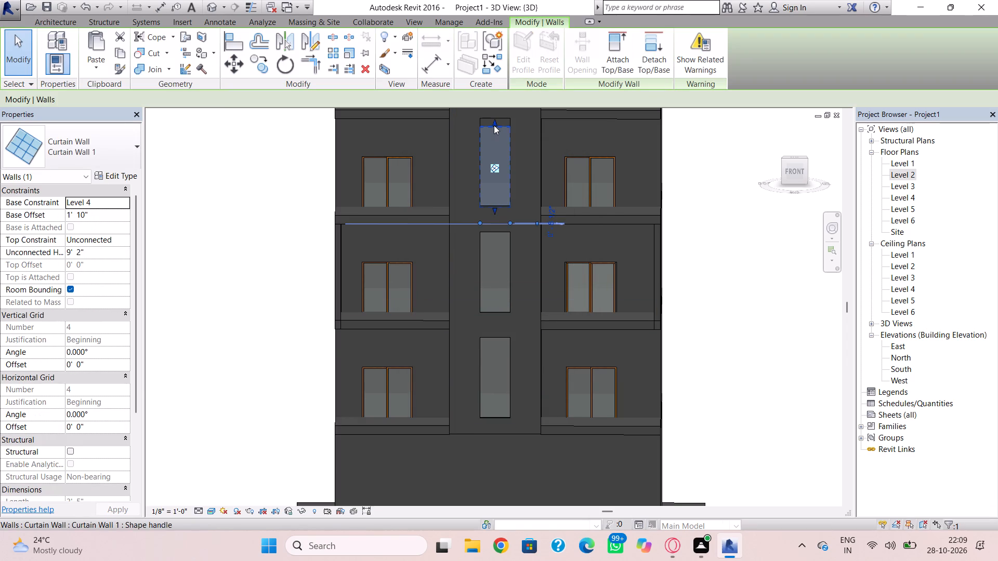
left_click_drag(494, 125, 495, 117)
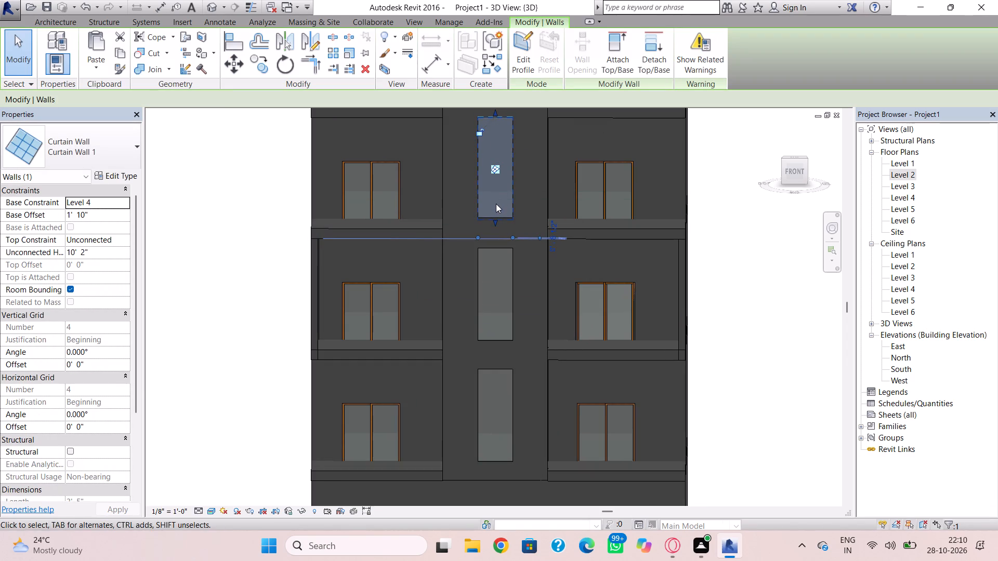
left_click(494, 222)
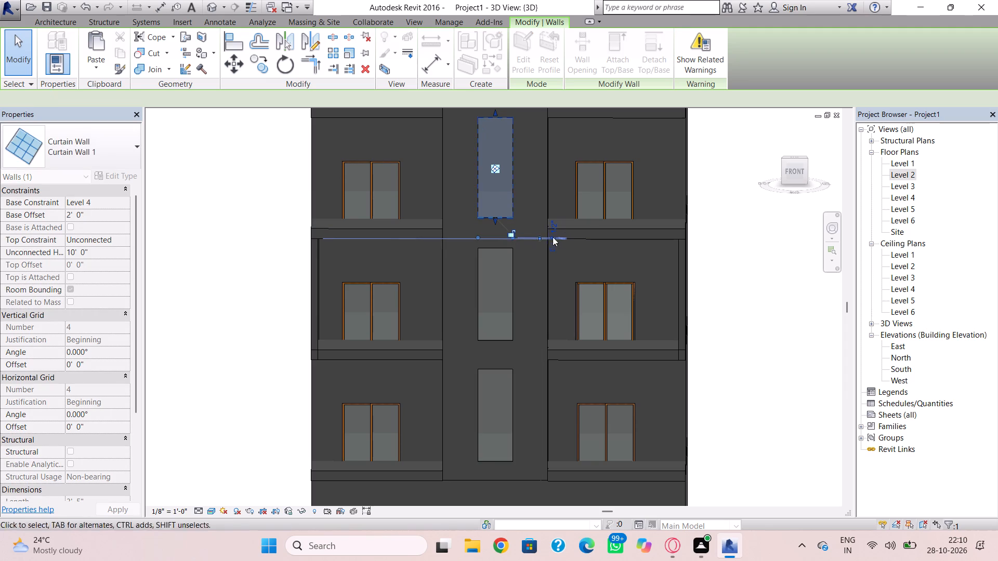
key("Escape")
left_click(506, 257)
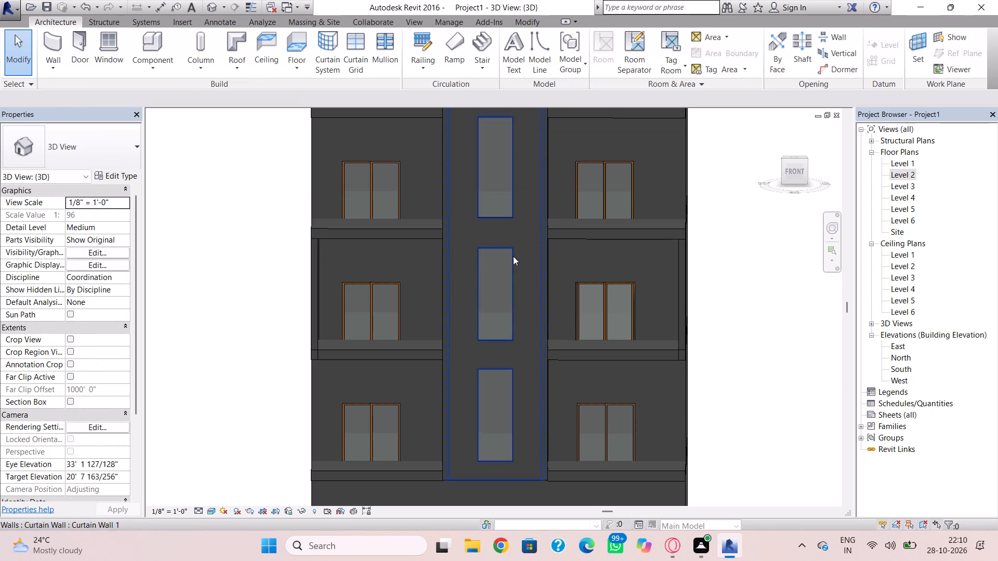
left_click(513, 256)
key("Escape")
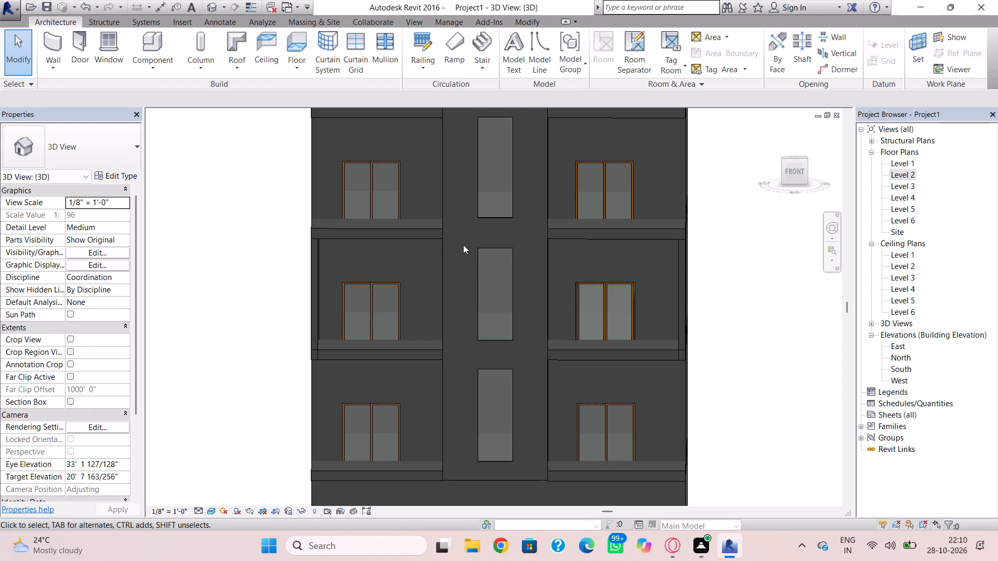
Add two horizontal curtain grid lines to the Level 3 curtain wall, about 1' 6" below its top and about 4" below that line.
left_click(351, 47)
scroll(518, 252, "up", 4)
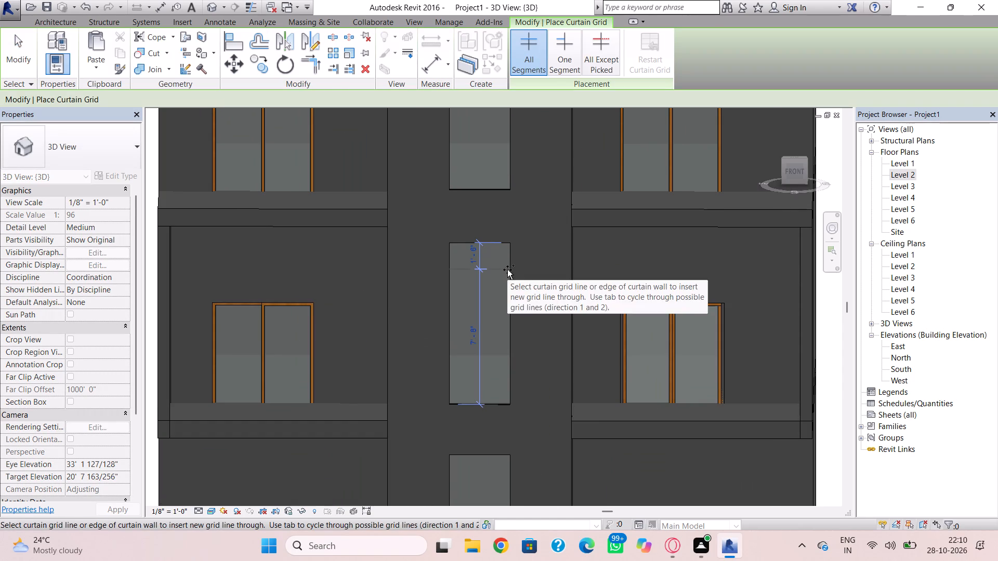
left_click(507, 270)
scroll(508, 275, "up", 9)
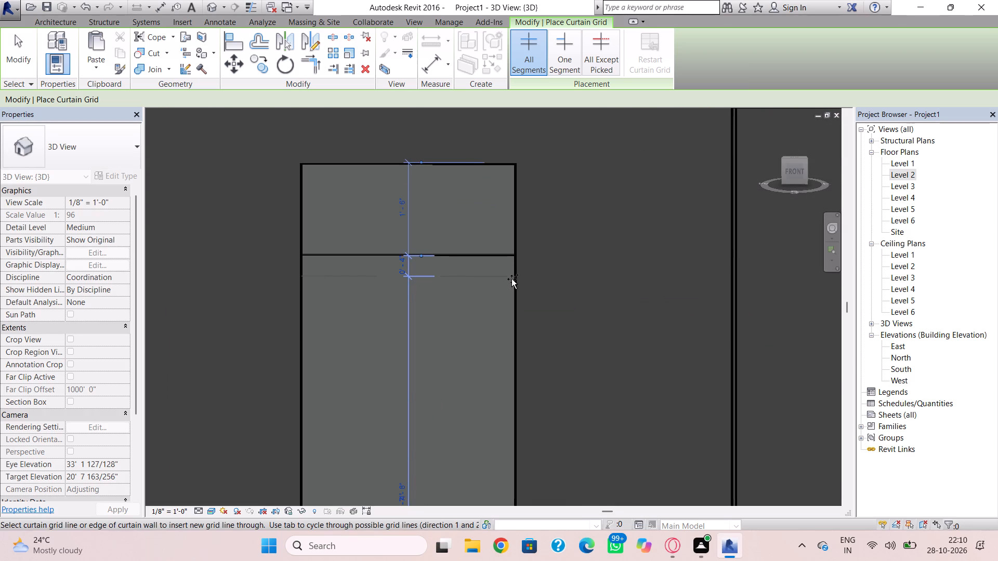
left_click(511, 279)
scroll(489, 324, "down", 3)
middle_click_drag(491, 319, 502, 262)
scroll(509, 311, "down", 4)
middle_click_drag(506, 319, 507, 242)
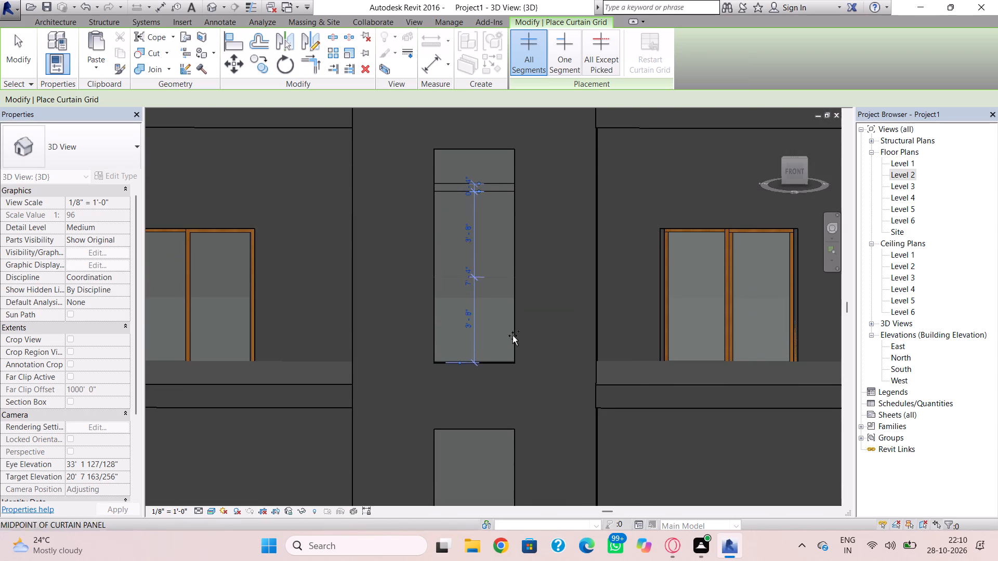
middle_click_drag(516, 435, 515, 358)
scroll(508, 374, "up", 4)
scroll(508, 393, "down", 1)
key("Escape")
Delete the plain curtain wall in the lowest front opening on Level 2.
left_click(519, 421)
key("Escape")
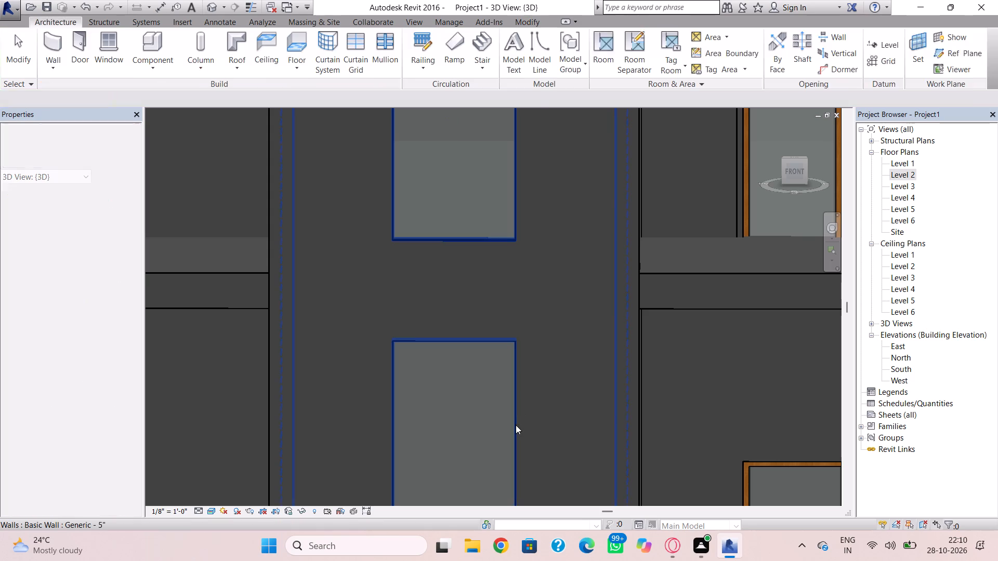
left_click(516, 426)
key("Escape")
left_click(513, 413)
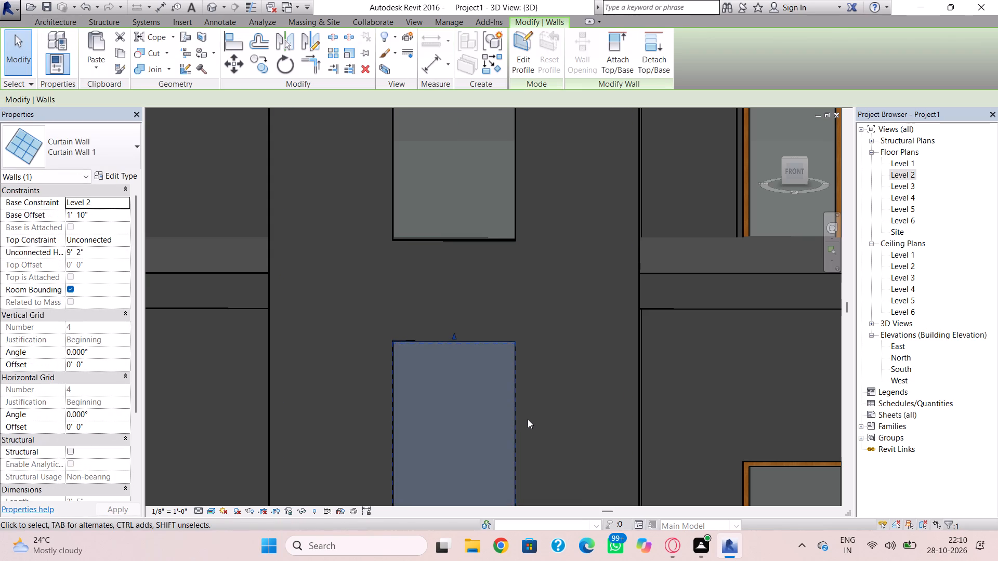
key("Delete")
Place 2.5" x 5" rectangular mullions on all four edges and both horizontal grid lines of the Level 3 curtain wall.
scroll(503, 404, "down", 4)
middle_click_drag(501, 404, 488, 450)
scroll(486, 439, "up", 1)
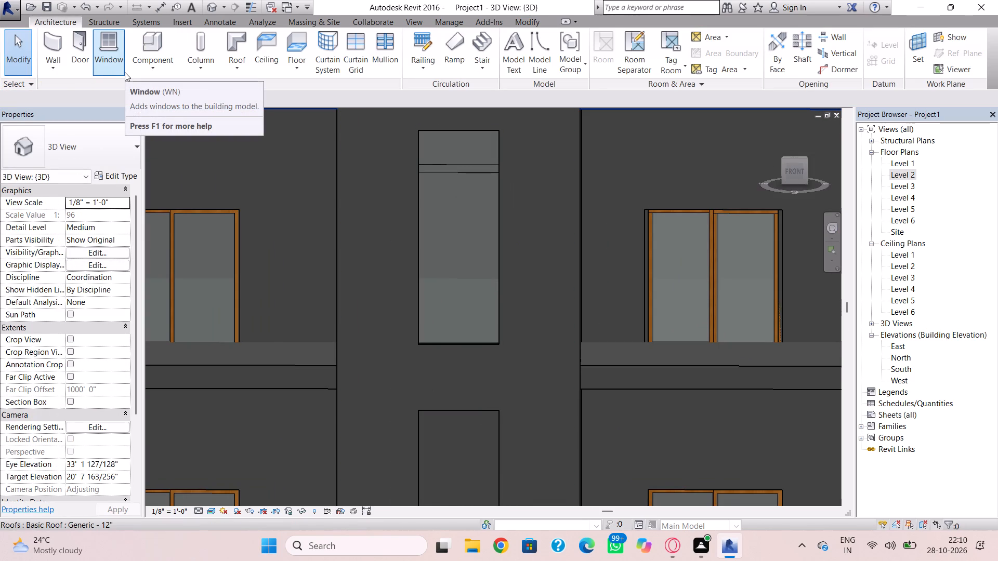
left_click(377, 35)
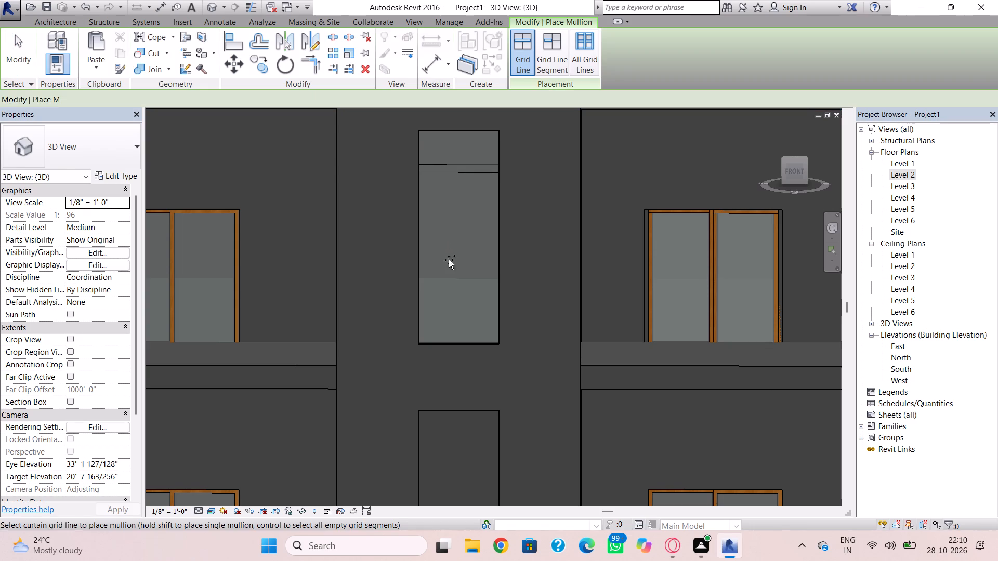
left_click(449, 343)
left_click(417, 322)
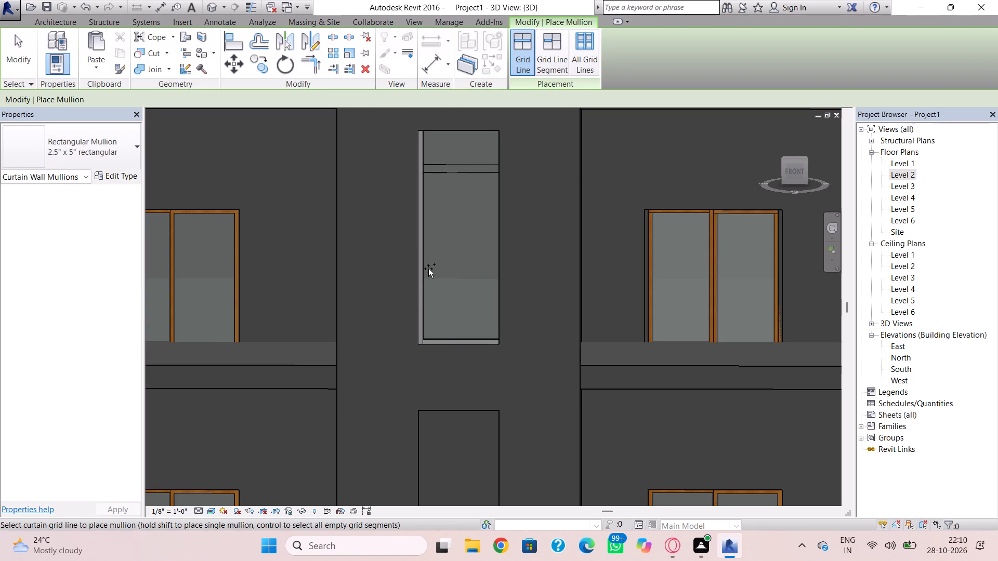
left_click(446, 173)
left_click(455, 163)
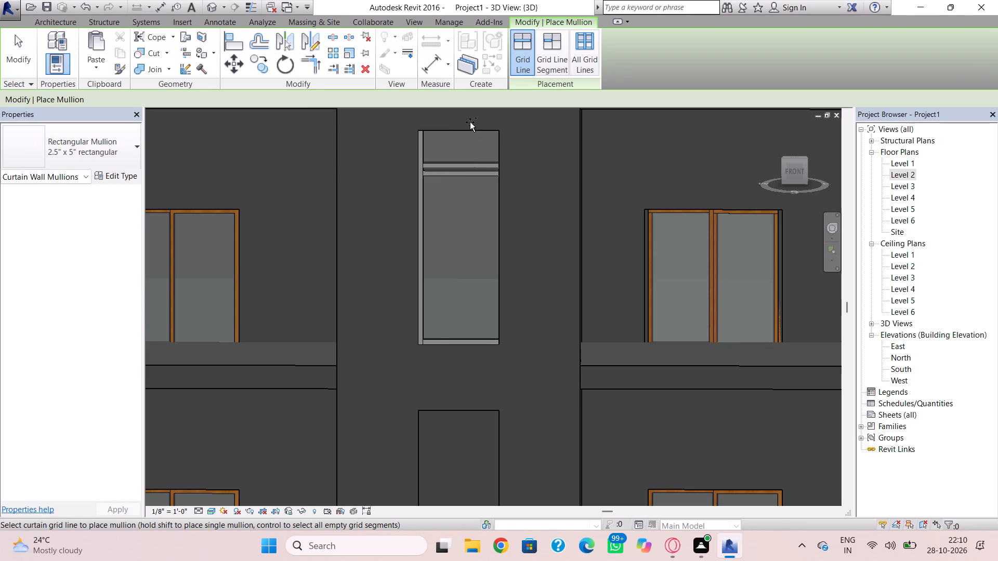
left_click(470, 122)
left_click(471, 130)
left_click(497, 218)
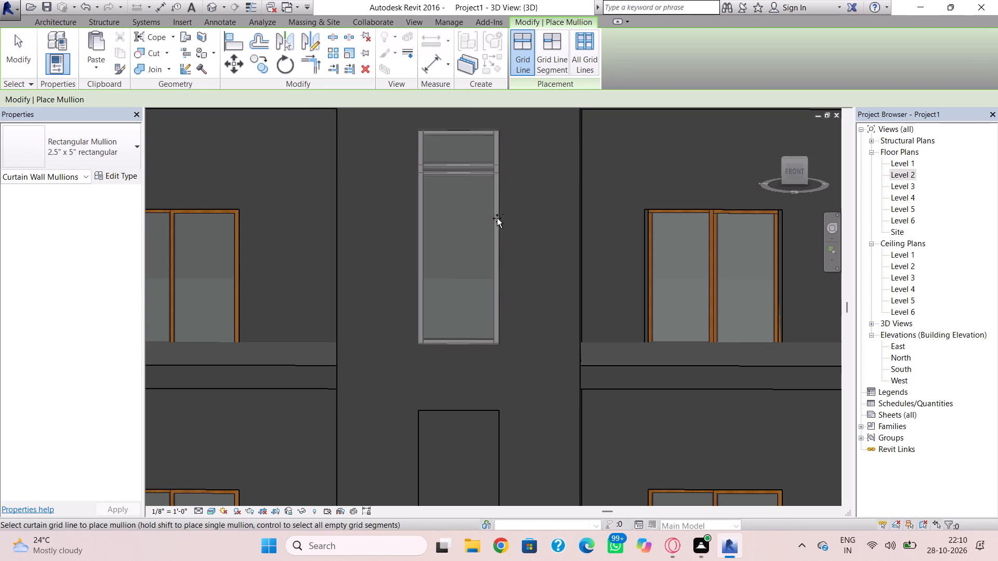
key("Escape")
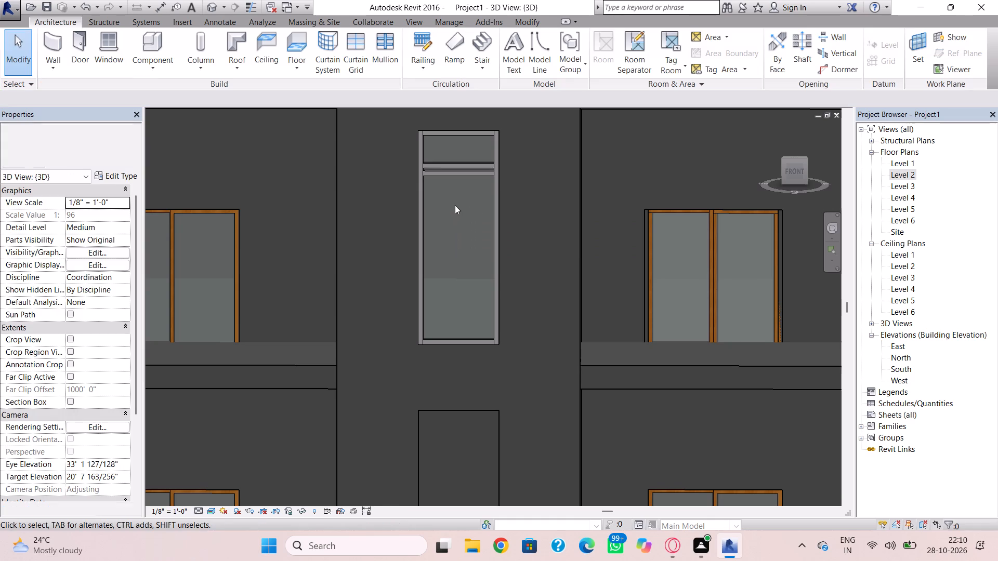
Copy the mullioned Level 3 curtain wall and paste it aligned to Level 2.
middle_click_drag(462, 210, 464, 219)
scroll(463, 214, "down", 3)
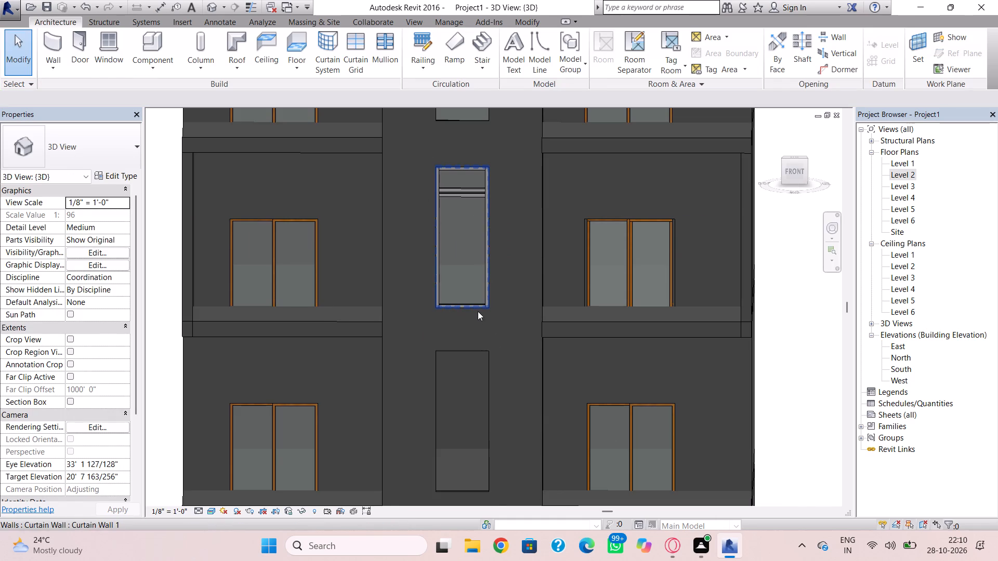
left_click(478, 311)
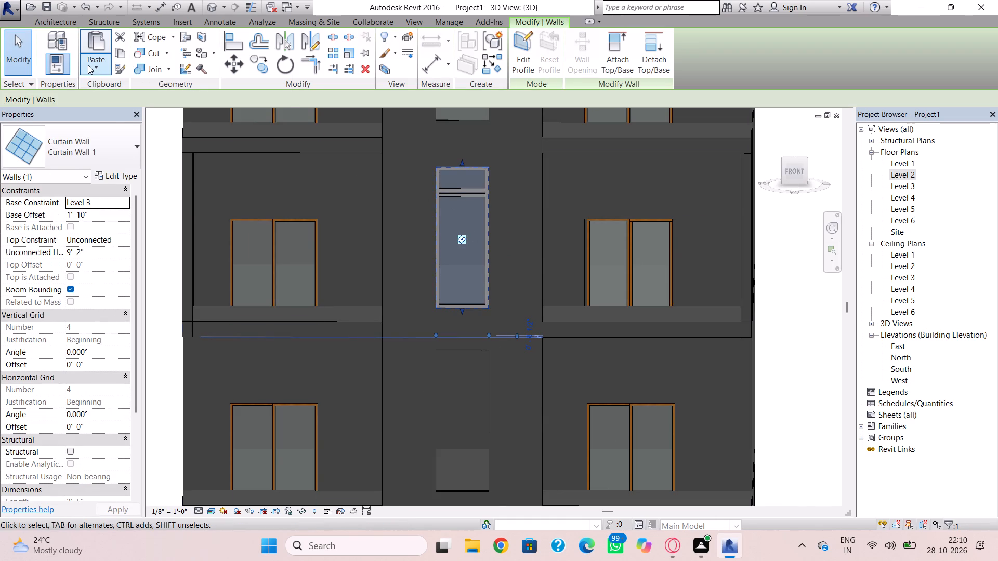
left_click(125, 52)
left_click(109, 63)
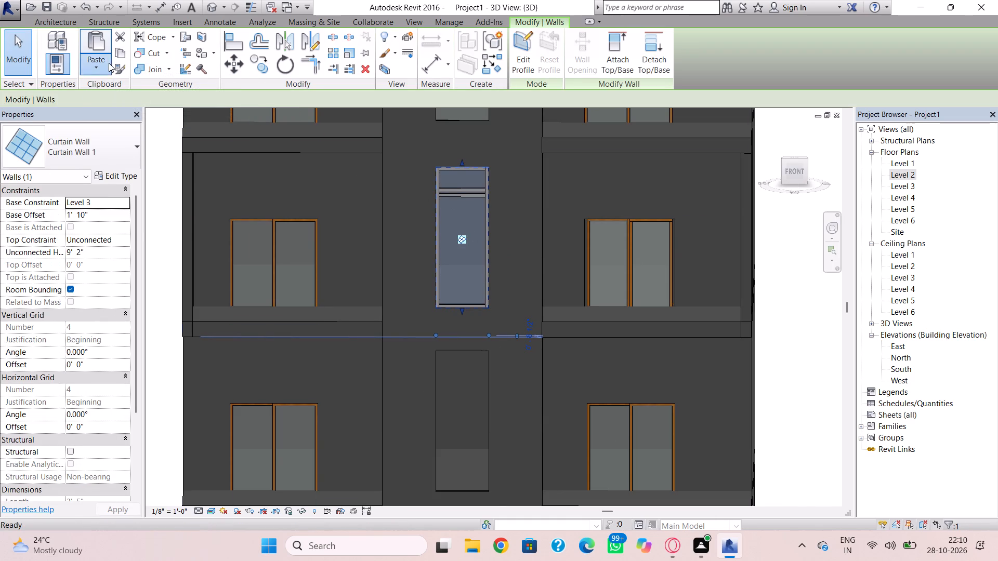
left_click(113, 121)
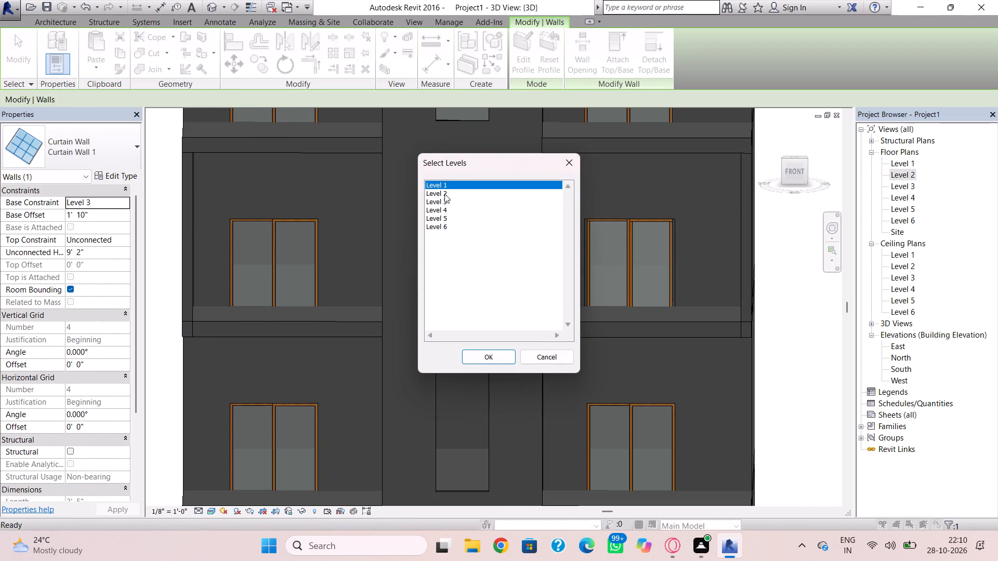
left_click(444, 194)
left_click(503, 357)
scroll(503, 357, "down", 1)
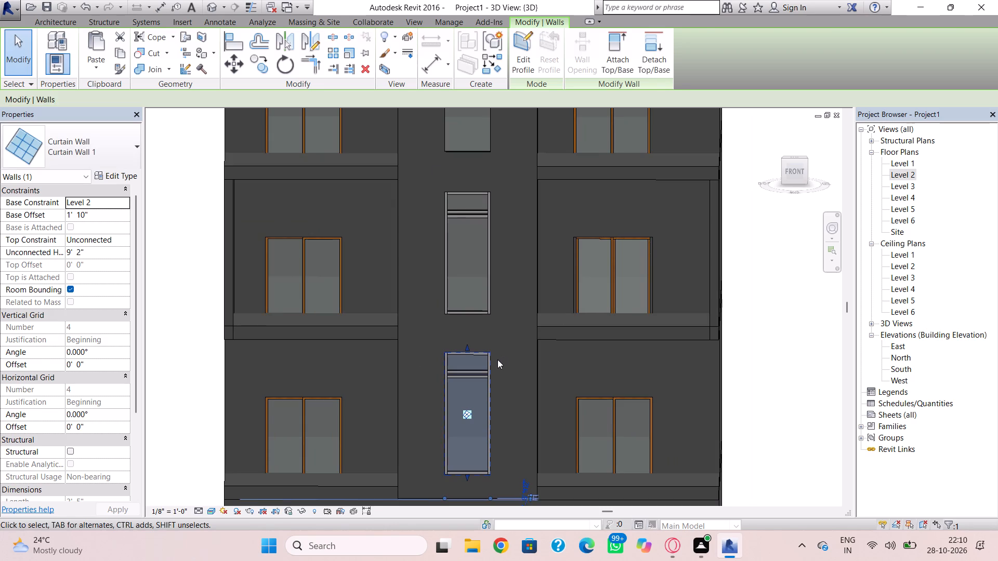
key("Escape")
Delete the plain curtain wall in the topmost front opening on Level 4.
scroll(490, 355, "down", 1)
middle_click_drag(490, 355, 493, 397)
left_click(480, 218)
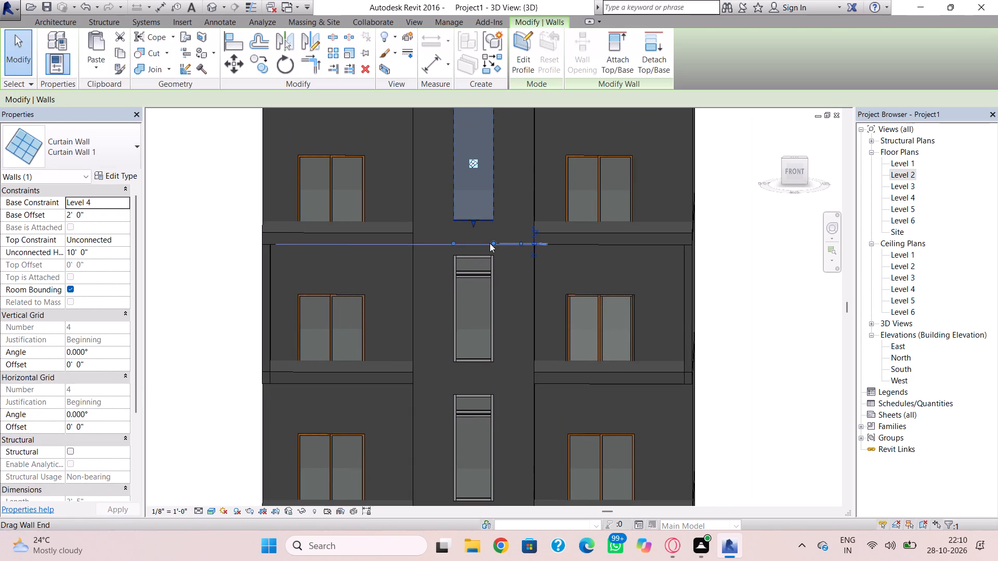
key("Delete")
left_click(48, 48)
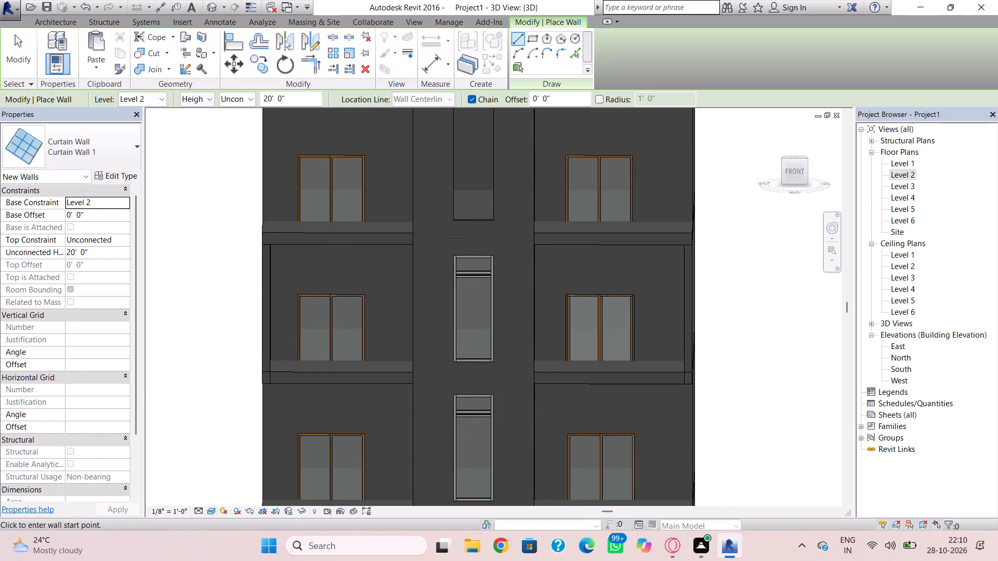
key("Escape")
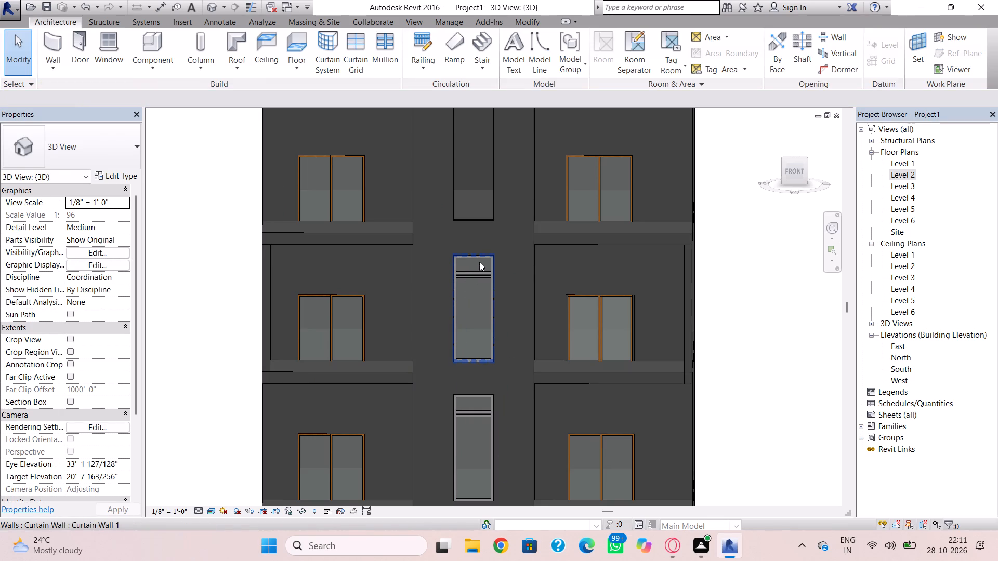
Copy the mullioned Level 3 curtain wall and paste it aligned to Level 4.
left_click(479, 261)
left_click(119, 55)
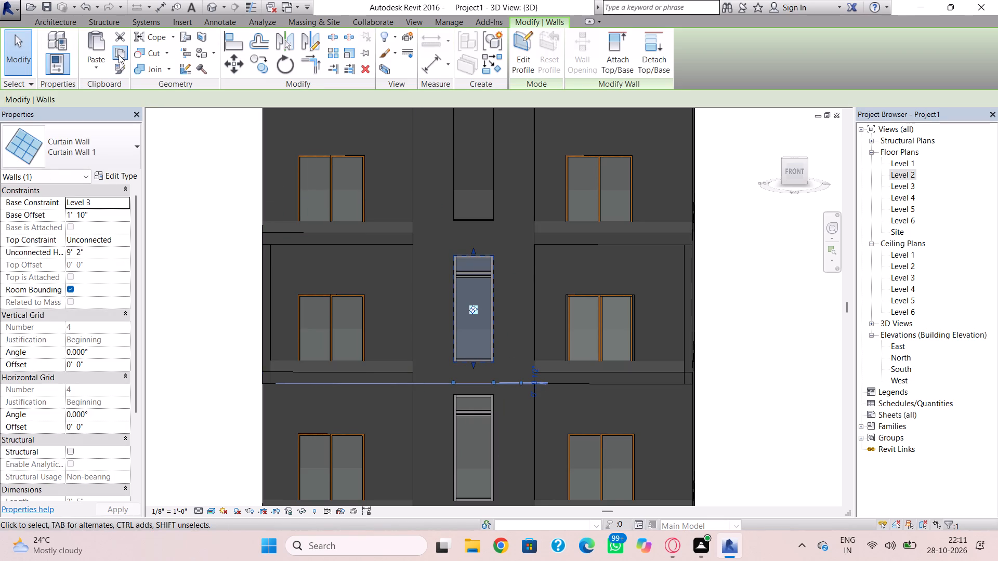
left_click(85, 67)
left_click(108, 113)
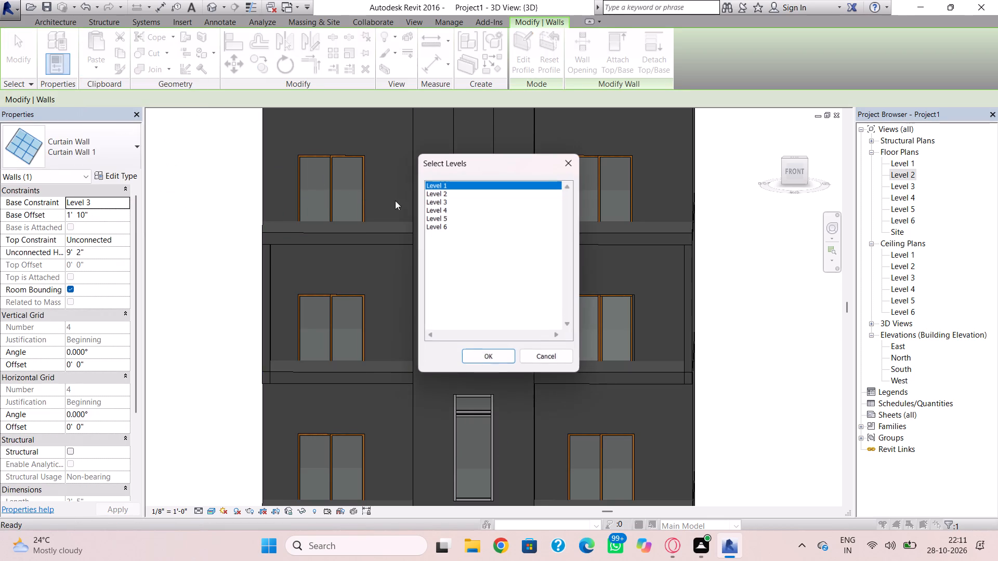
left_click(443, 210)
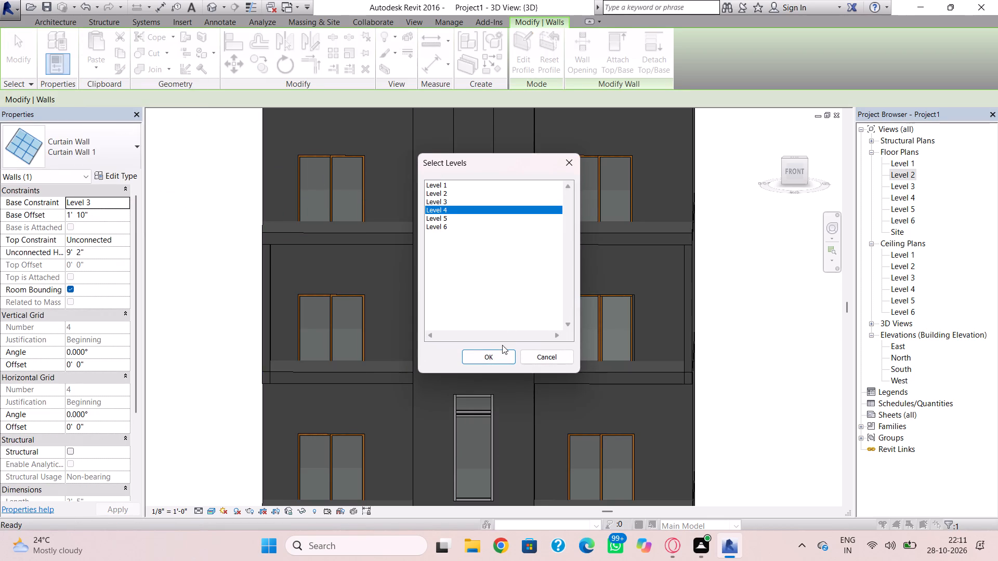
left_click(501, 354)
scroll(528, 251, "down", 1)
key("Escape")
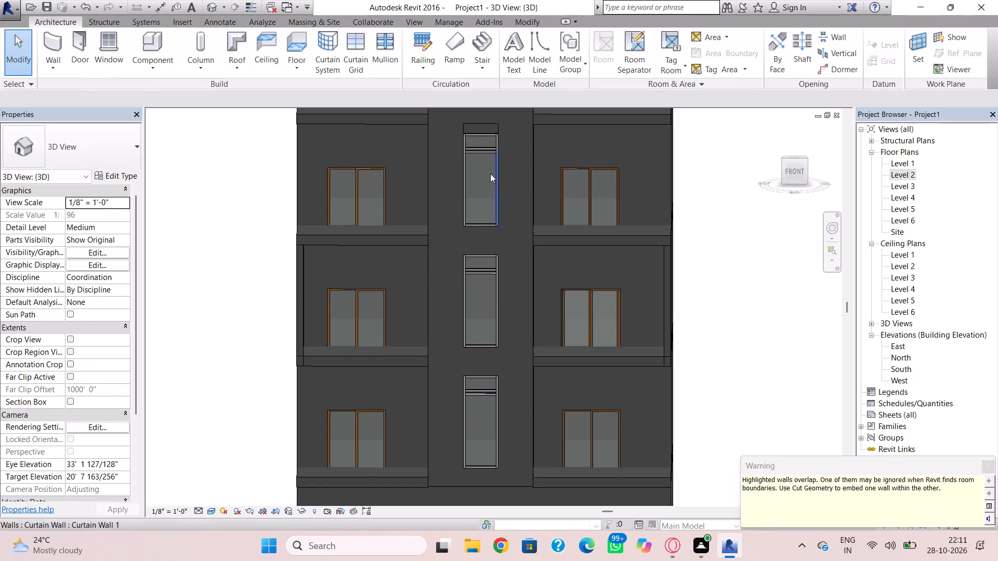
Stretch the Level 4 curtain wall's top and adjust its base to fit the taller topmost opening.
double_click(480, 129)
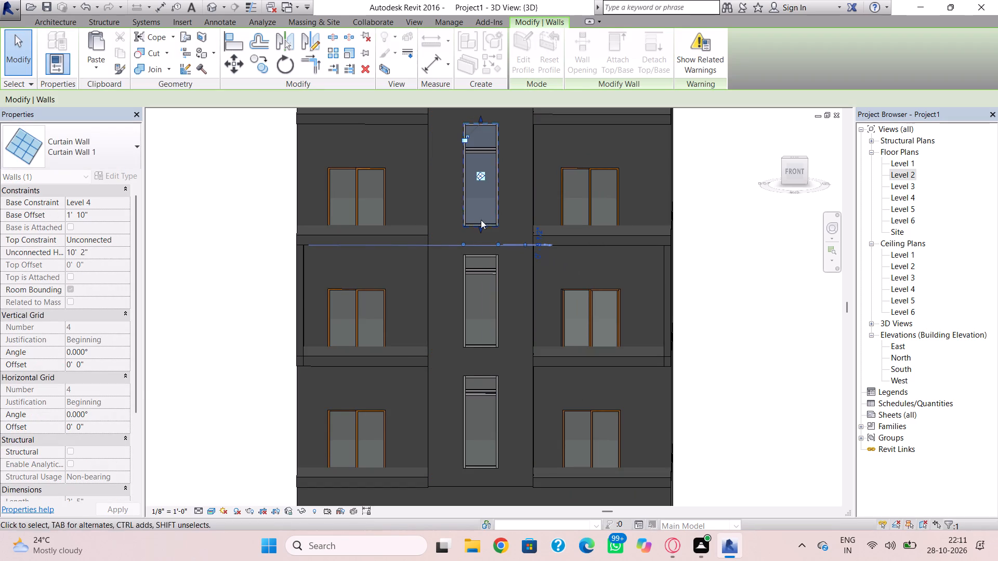
left_click(481, 227)
key("Escape")
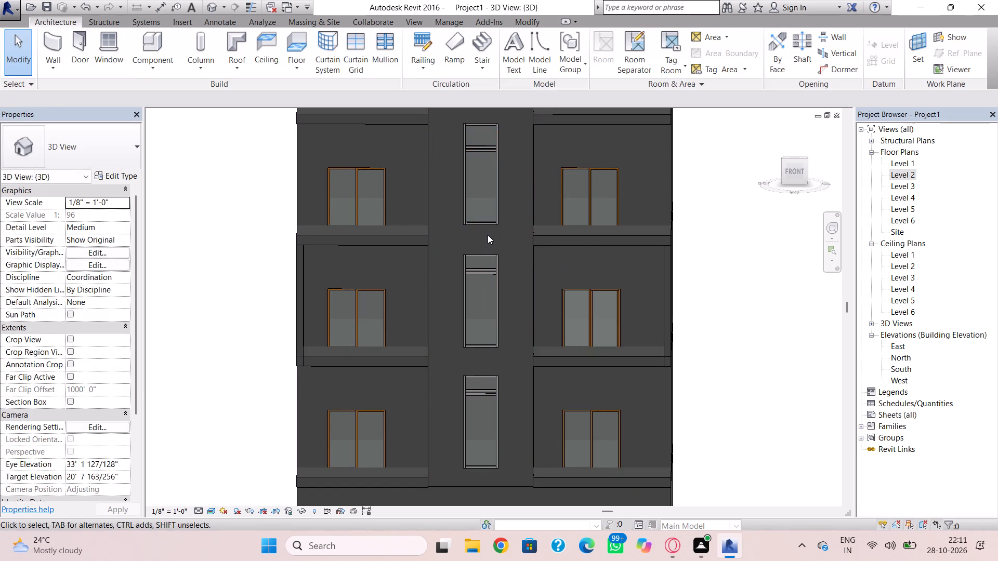
Open the Level 2 floor plan at the two front balconies and the central projection.
scroll(494, 237, "down", 3)
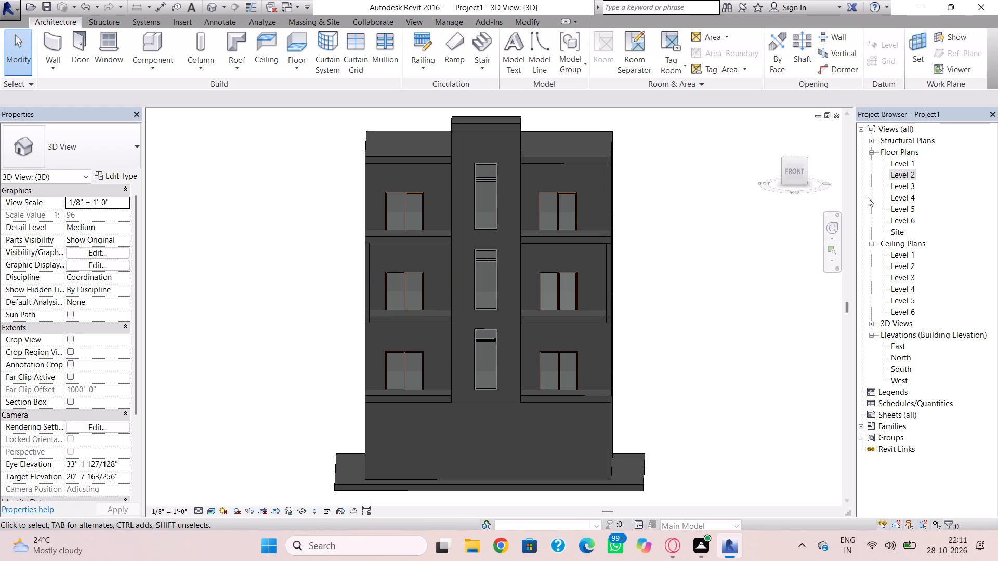
left_click(899, 176)
left_click(899, 176)
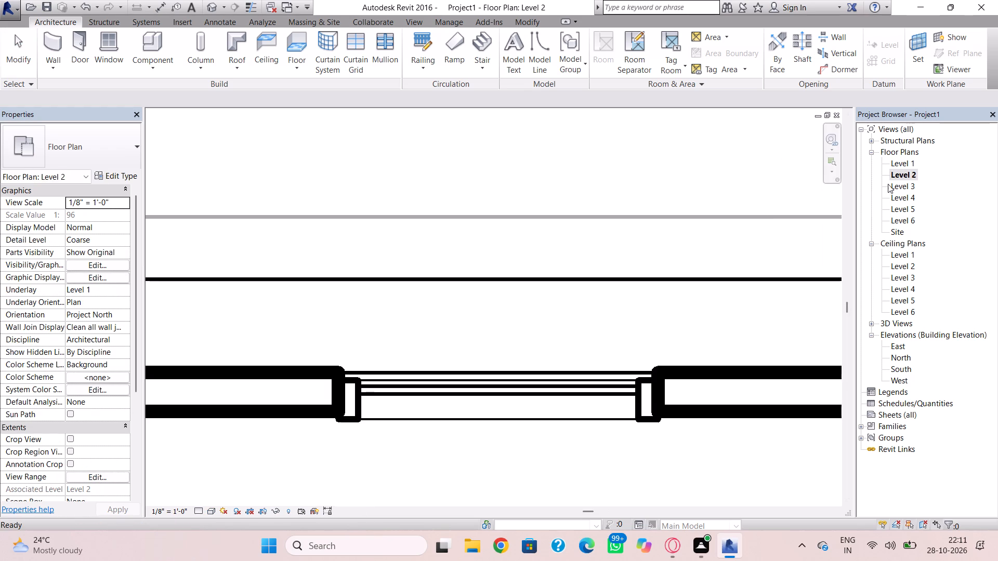
scroll(429, 289, "down", 13)
middle_click_drag(424, 298, 470, 275)
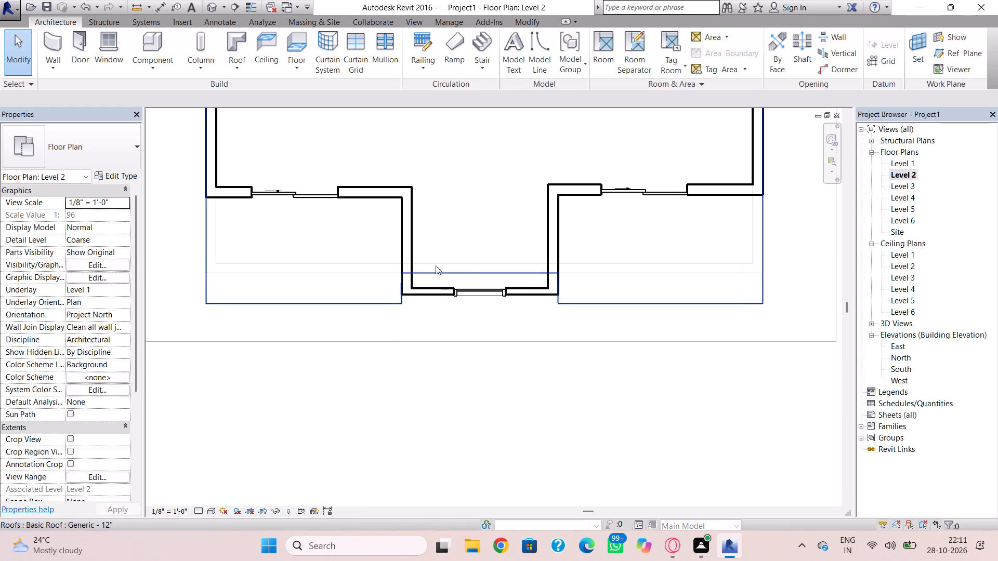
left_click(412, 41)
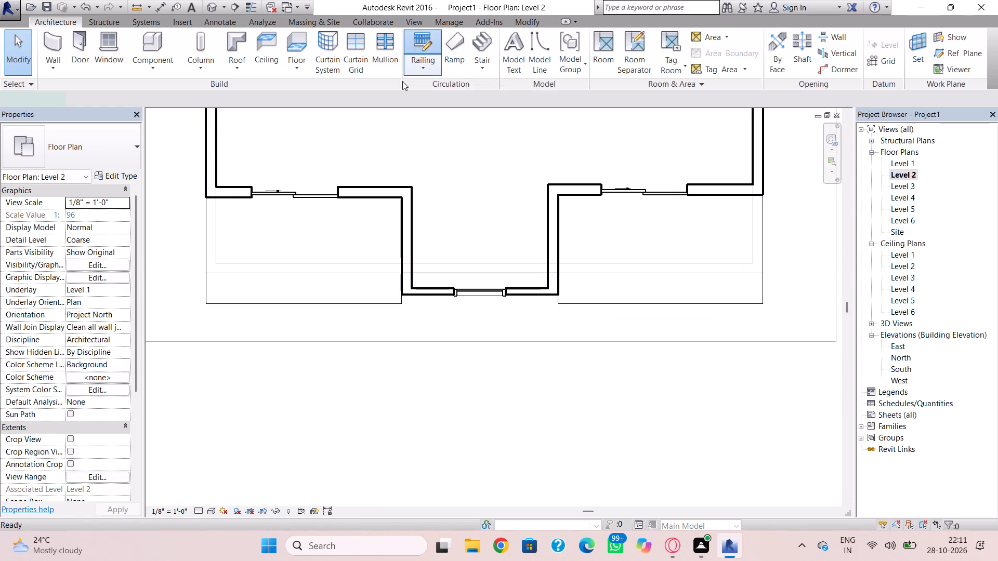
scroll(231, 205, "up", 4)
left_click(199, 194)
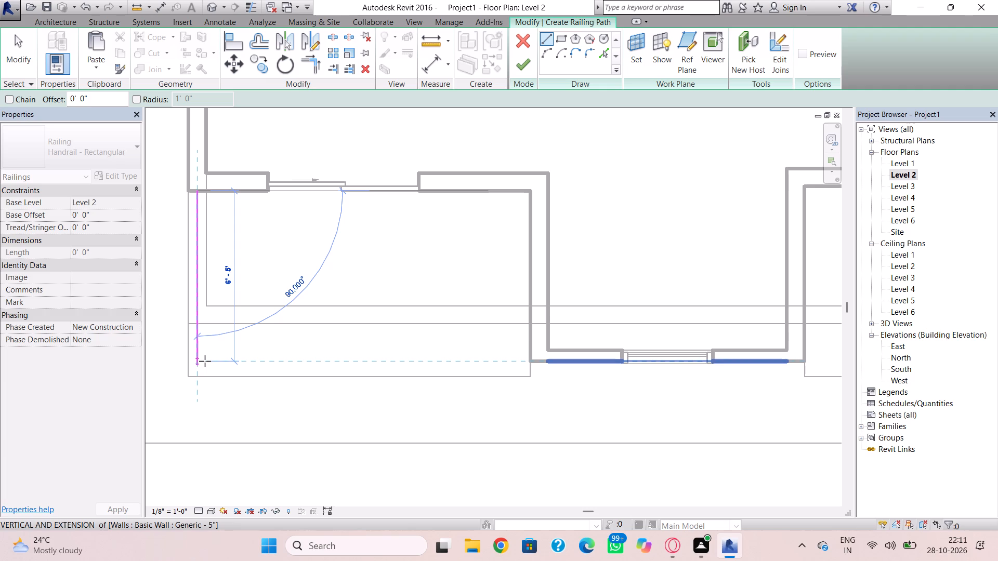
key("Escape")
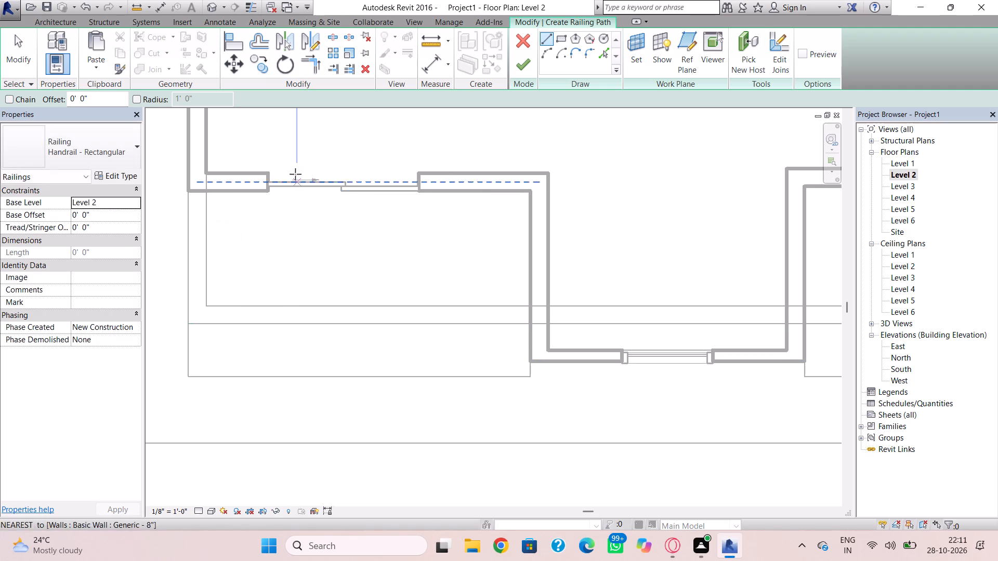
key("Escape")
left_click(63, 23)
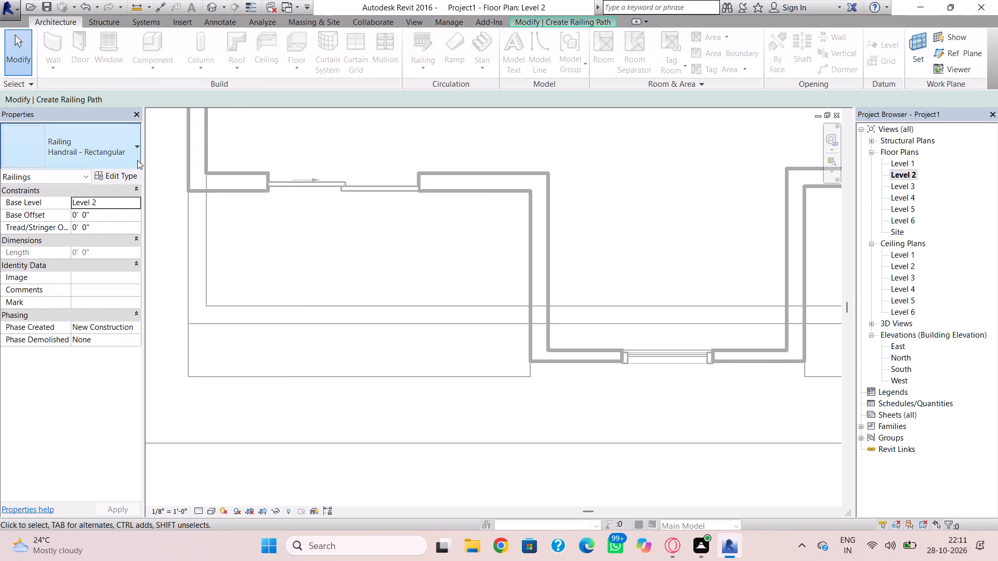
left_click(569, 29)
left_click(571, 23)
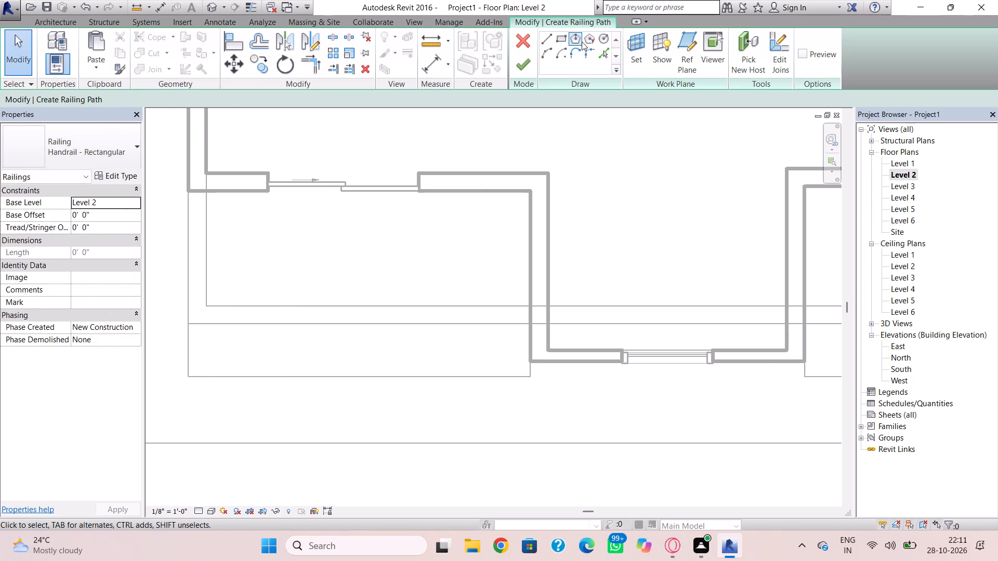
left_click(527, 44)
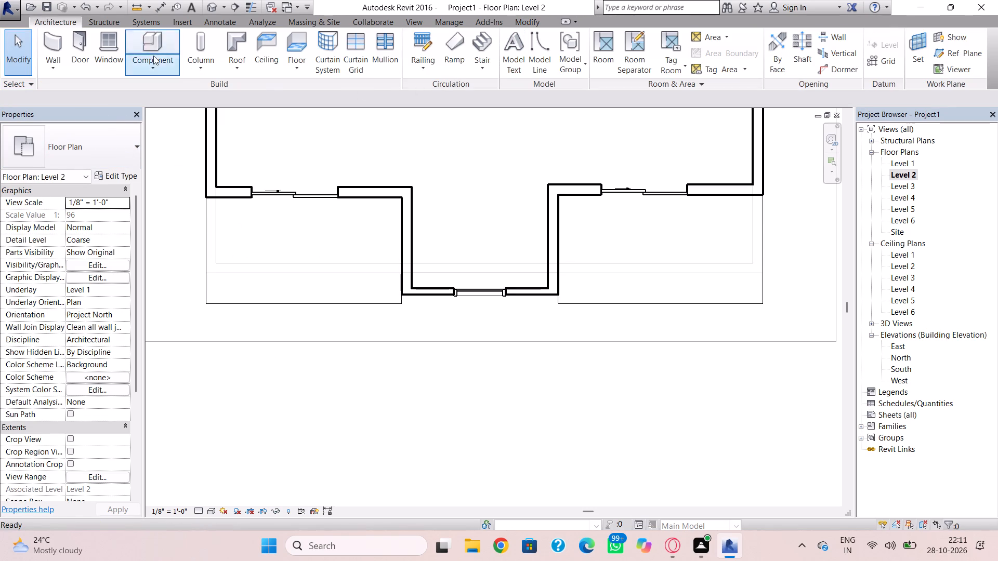
Draw a Generic - 8" wall about 7'-4" long along the left balcony's outer edge on Level 2, with location line Finish Face: Exterior.
left_click(58, 39)
left_click(58, 150)
scroll(61, 158, "up", 2)
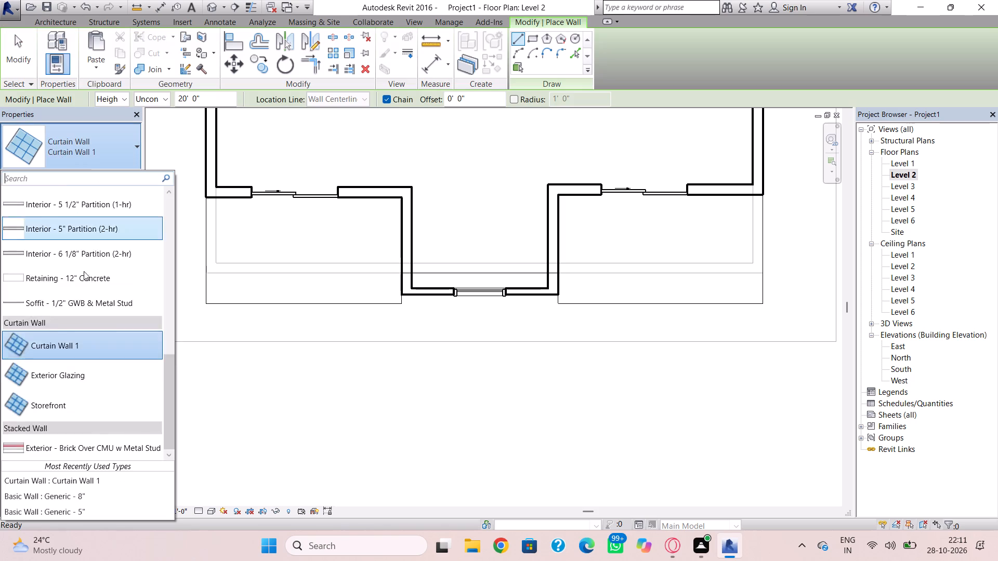
scroll(84, 271, "up", 8)
left_click(84, 283)
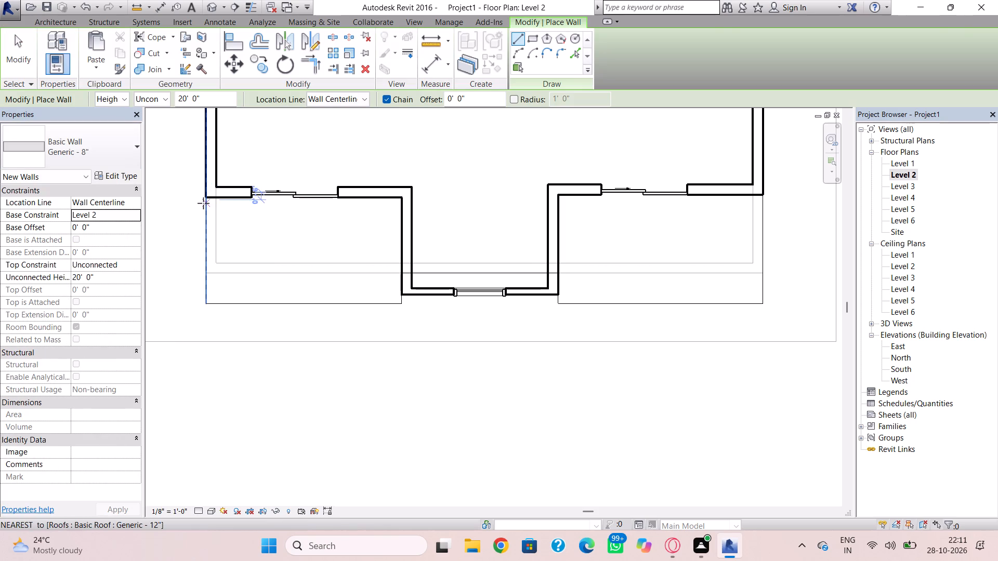
left_click(345, 105)
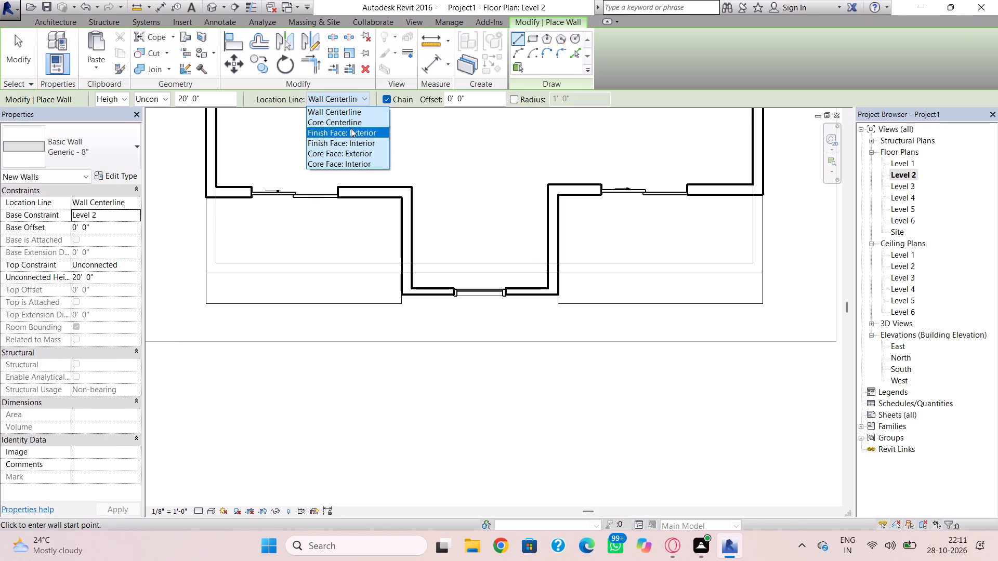
left_click(351, 135)
left_click(204, 198)
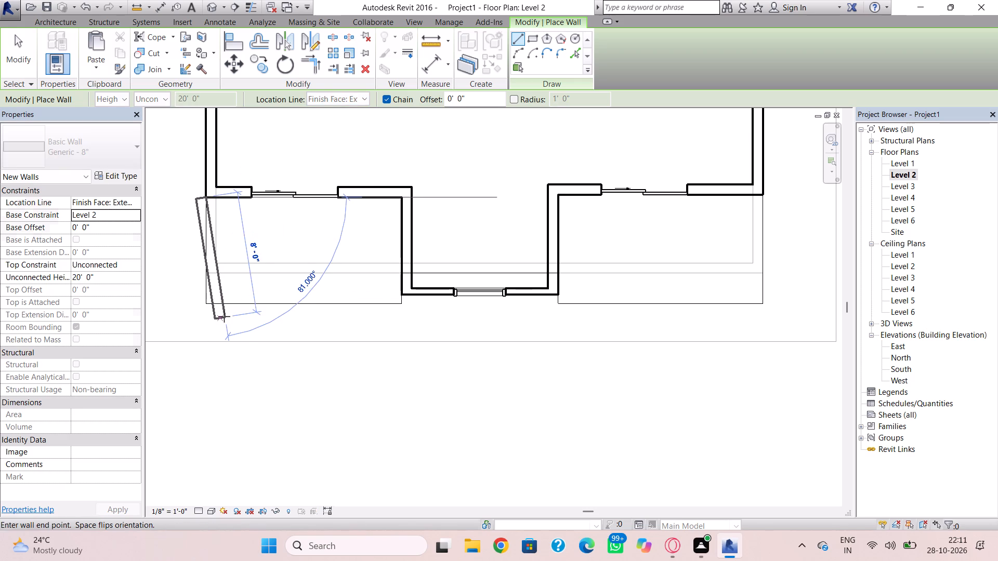
key("space")
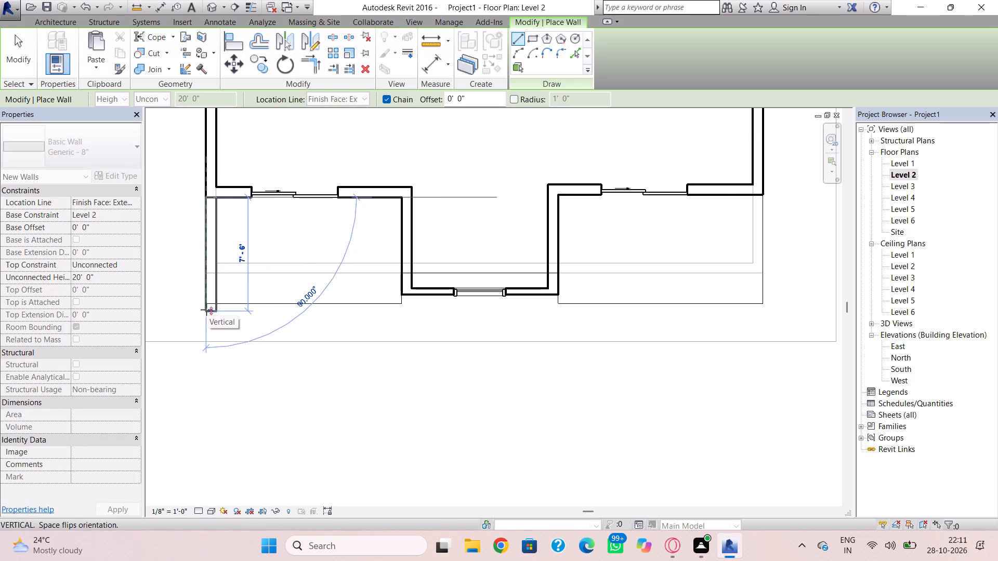
left_click(207, 303)
key("Escape")
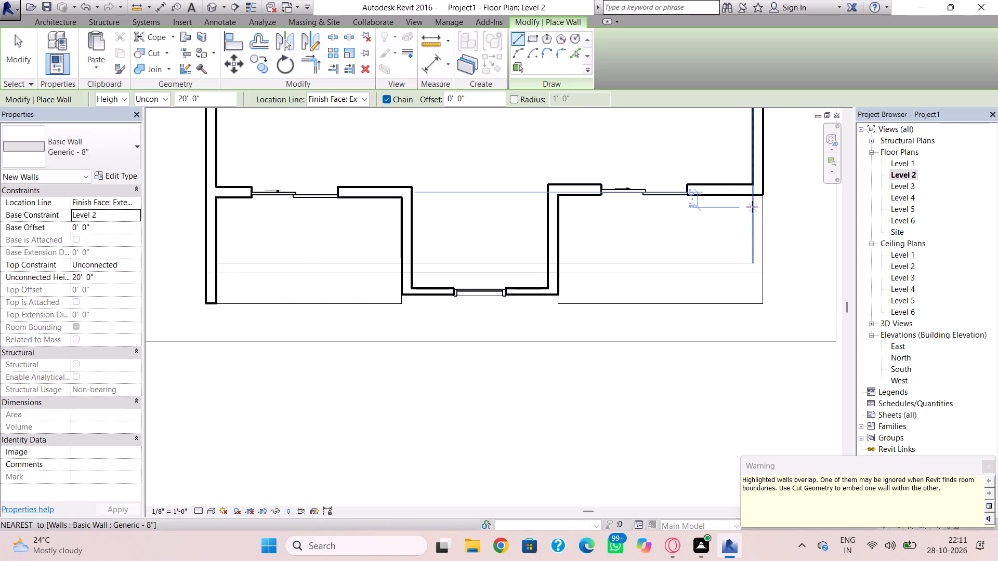
Draw a matching Generic - 8" wall about 7'-6" long along the right balcony's outer edge on Level 2.
left_click(762, 197)
left_click(760, 301)
key("Escape")
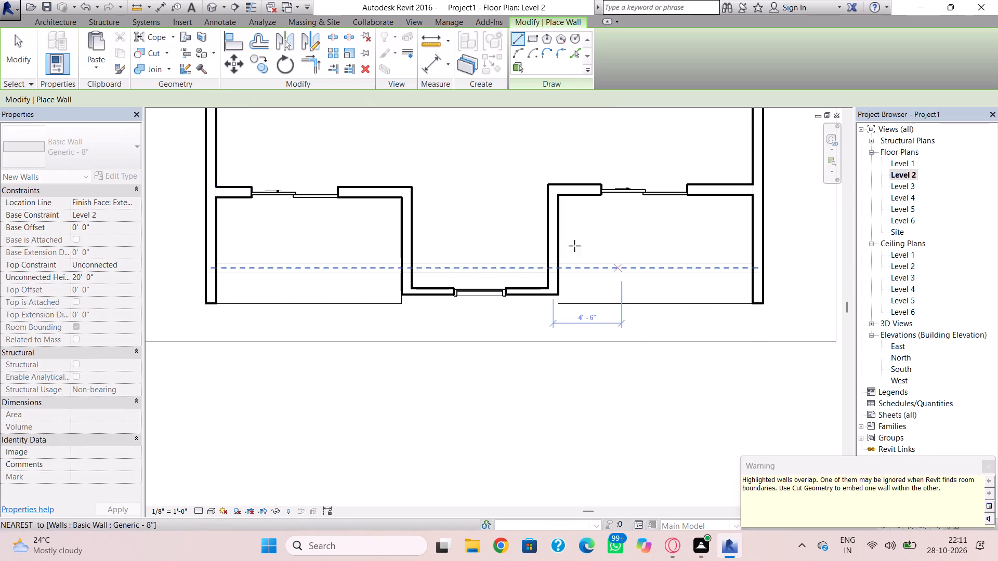
Switch to the 3D view, saving the project in Documents as REVIT INTERNSHIP 25.
left_click(214, 5)
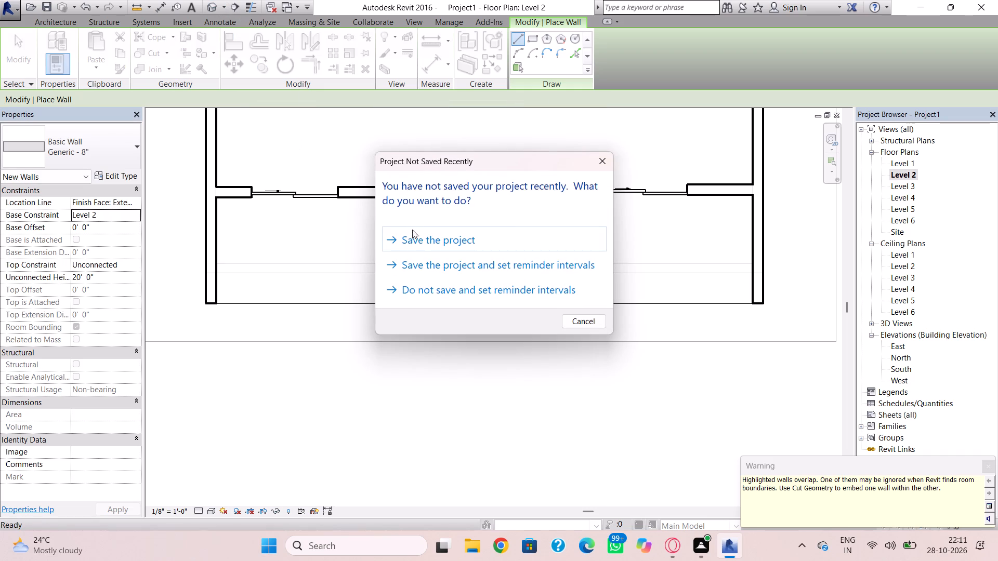
left_click(439, 245)
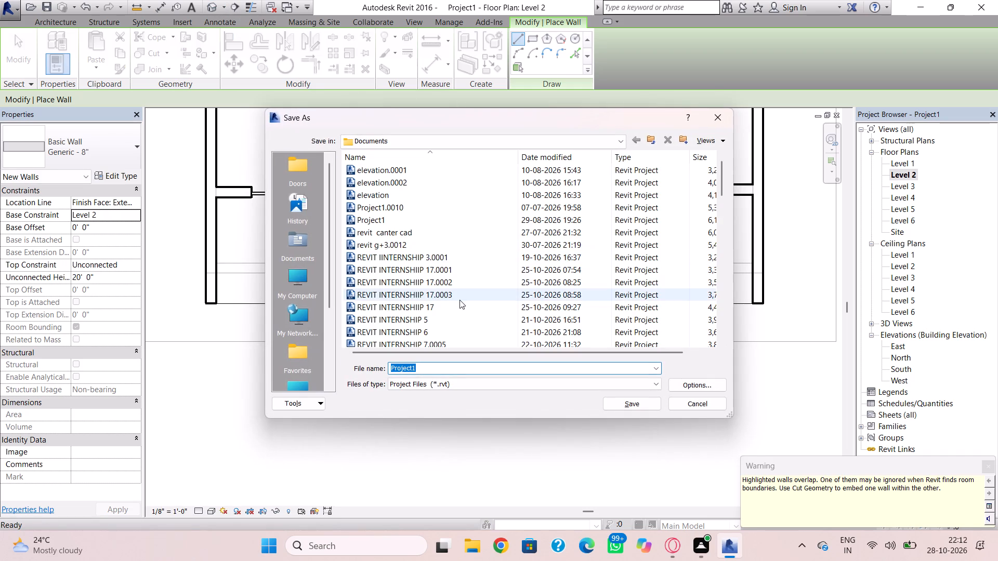
key("BackSpace")
key("BackSpace")
type("REVIT INTERNSHIP")
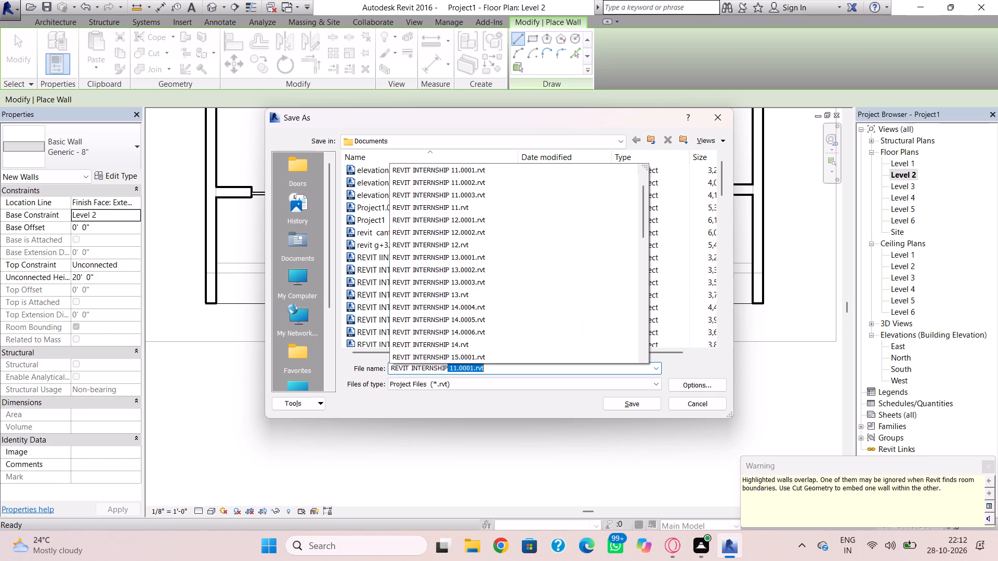
key("space")
type("24")
key("BackSpace")
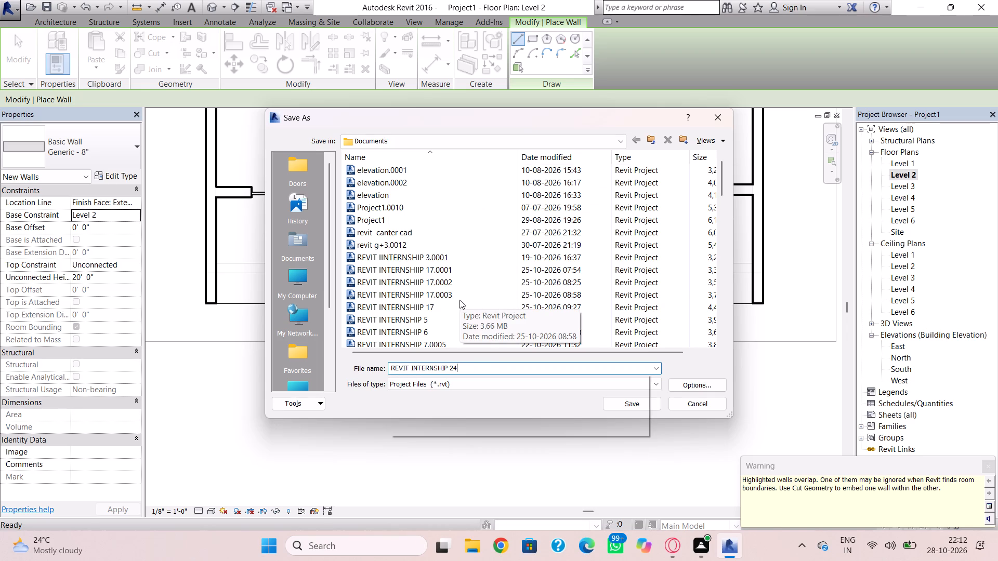
key("5")
key("BackSpace")
key("BackSpace")
key("5")
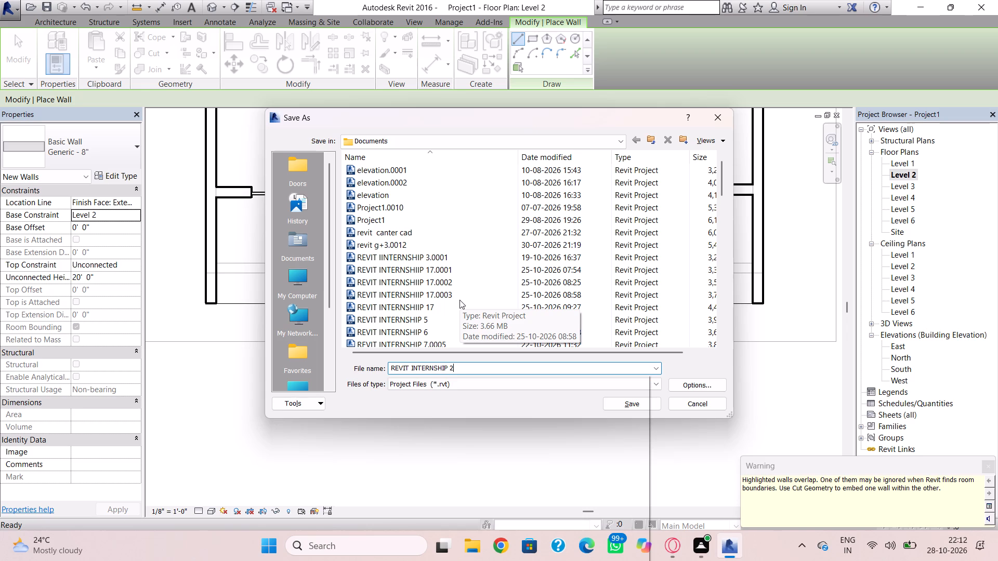
left_click(623, 407)
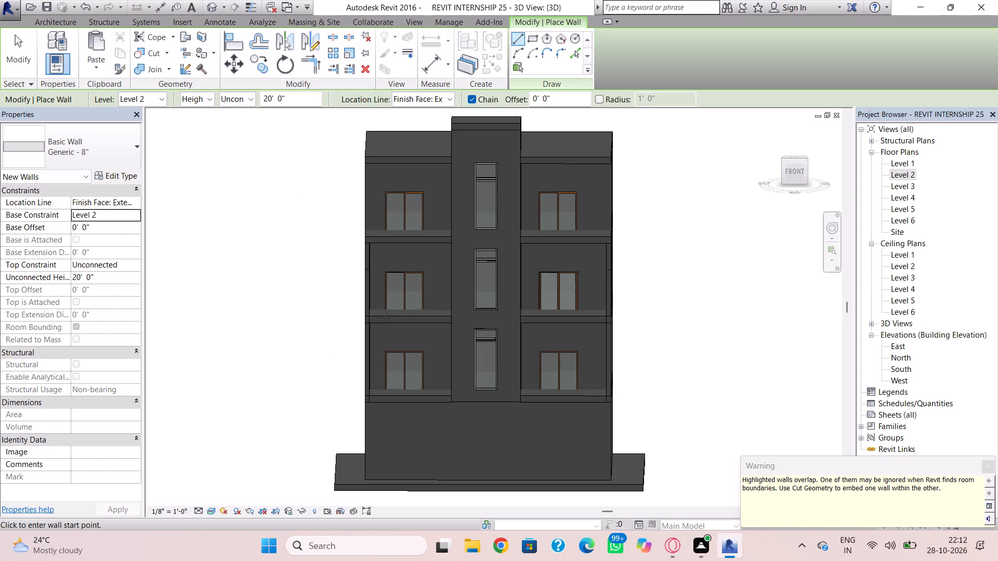
Lower the top of the left Level 2 balcony side wall to a low parapet height.
right_click_drag(375, 329, 441, 364, "shift")
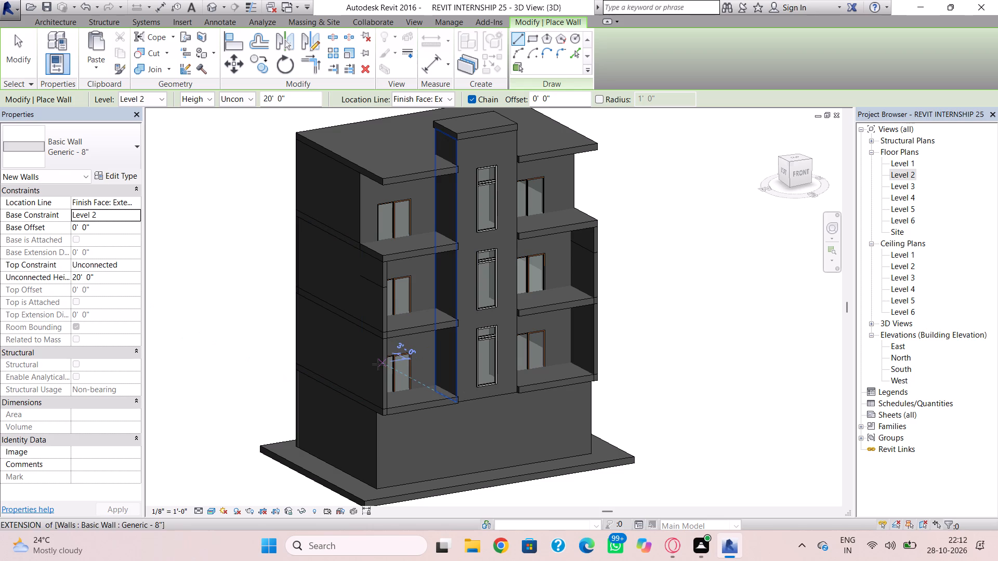
key("Escape")
left_click(379, 364)
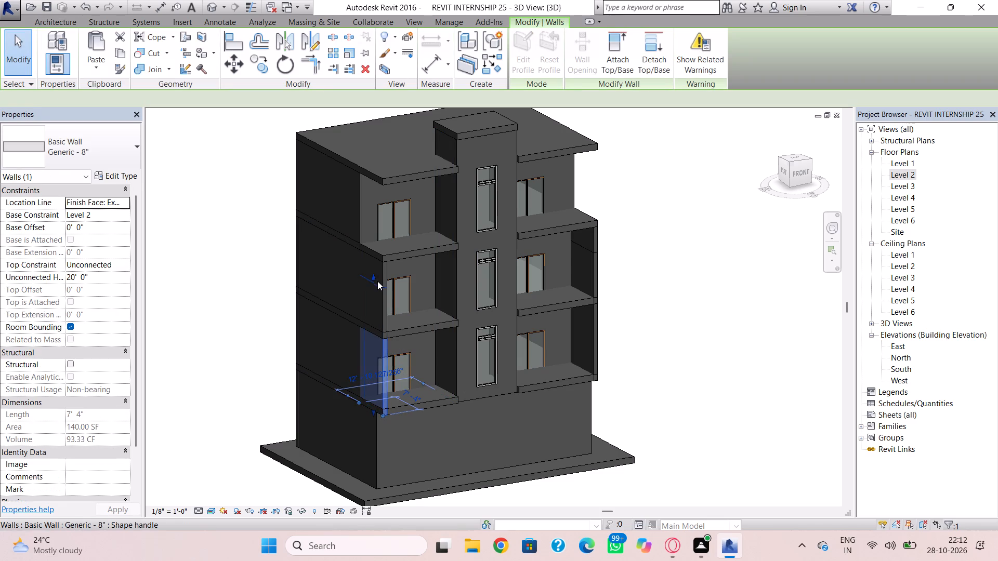
left_click_drag(377, 279, 388, 370)
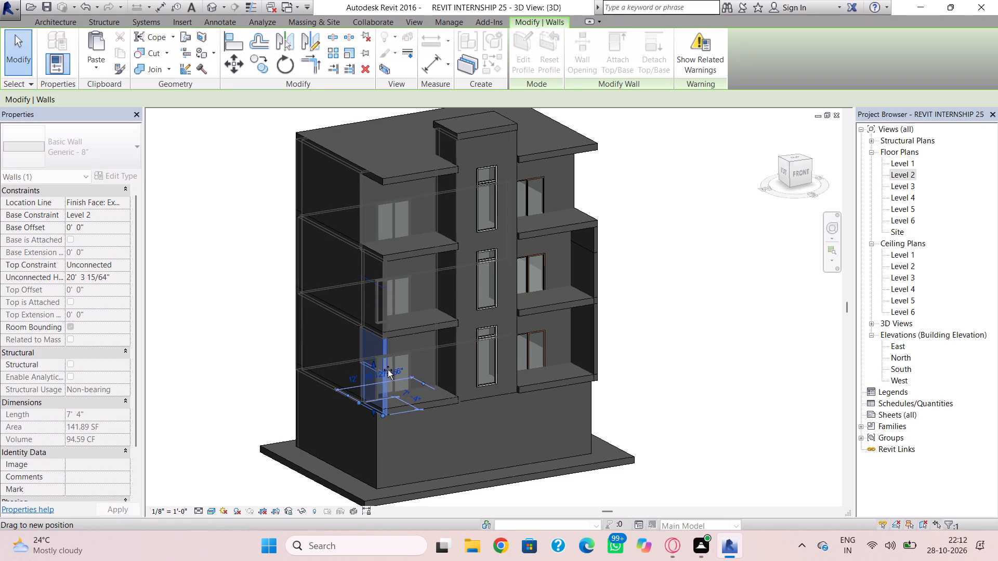
left_click_drag(388, 370, 389, 375)
key("Escape")
Lower the top of the right Level 2 balcony side wall to a parapet height of about 5'-2".
right_click_drag(666, 391, 665, 392, "shift")
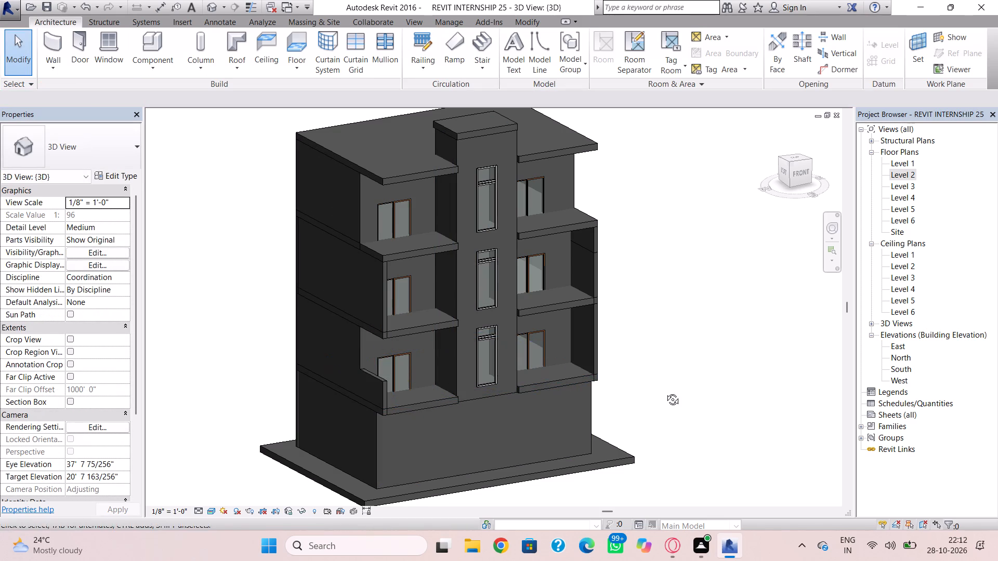
right_click_drag(665, 392, 544, 356, "shift")
left_click(592, 358)
left_click(593, 358)
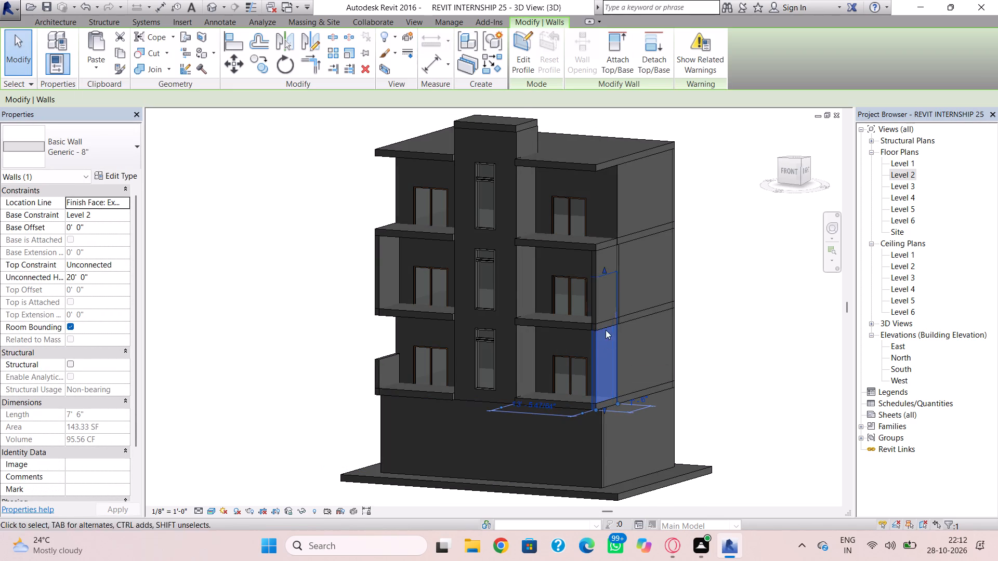
left_click_drag(604, 272, 615, 374)
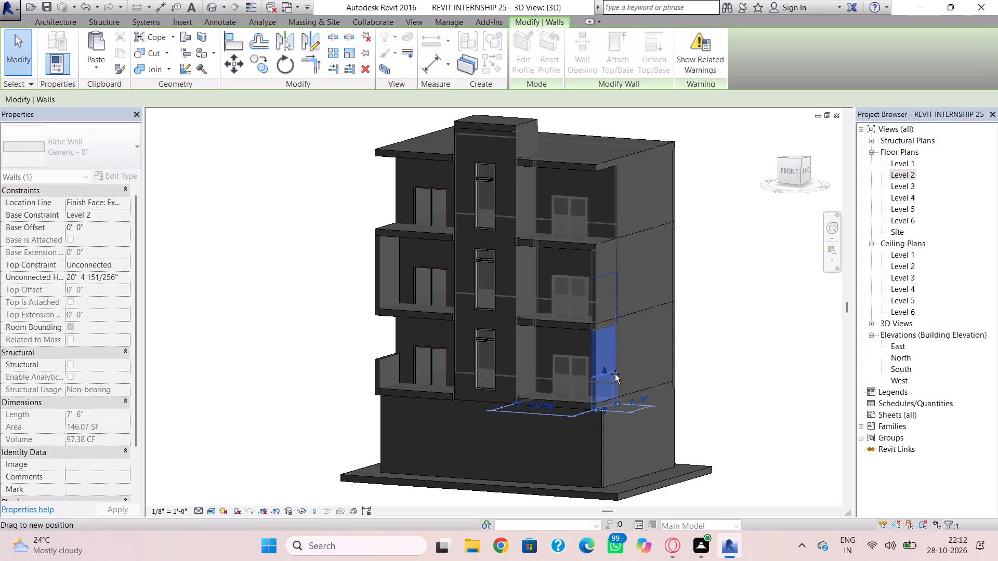
left_click_drag(615, 374, 615, 372)
key("Escape")
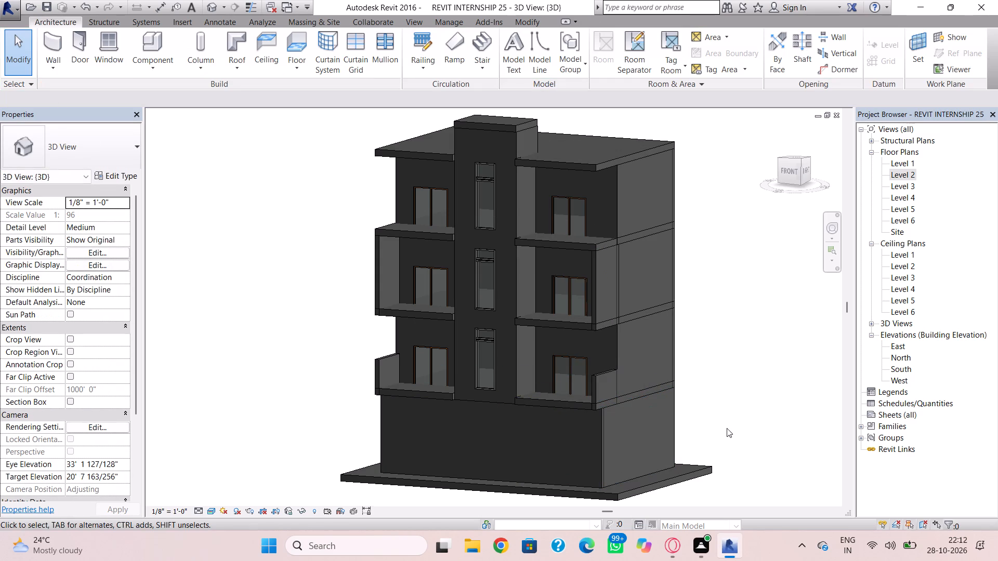
Raise the base of the right Level 2 balcony side wall to the top of the balcony slab.
right_click_drag(703, 433, 764, 455, "shift")
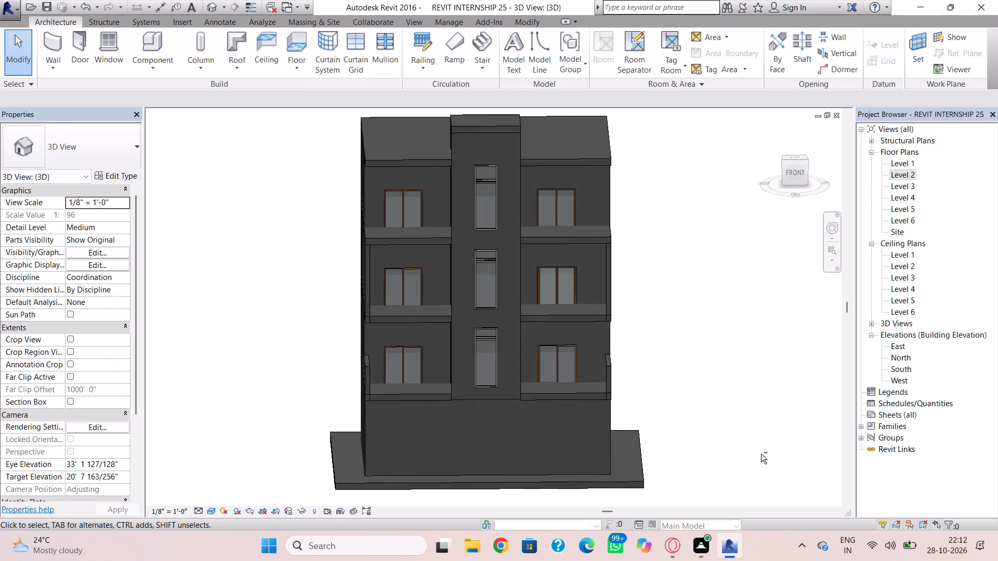
right_click_drag(721, 430, 578, 402, "shift")
left_click(537, 398)
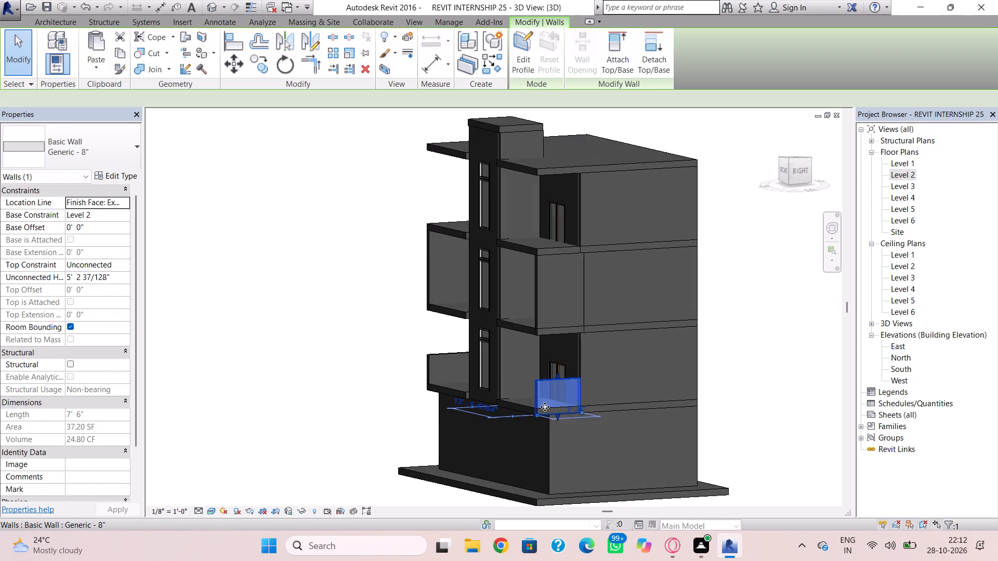
left_click_drag(555, 416, 556, 409)
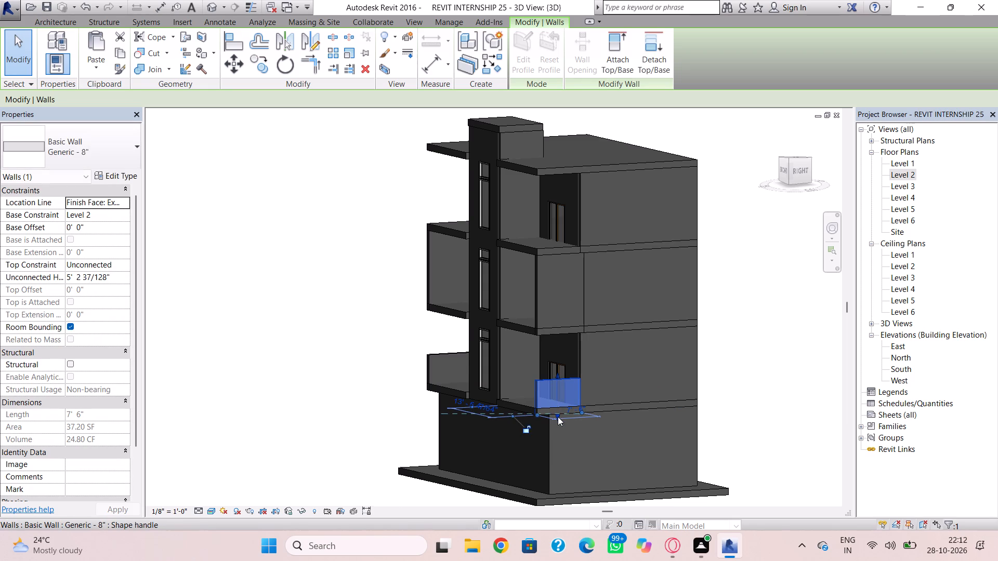
scroll(558, 417, "up", 4)
left_click_drag(558, 417, 558, 408)
key("Escape")
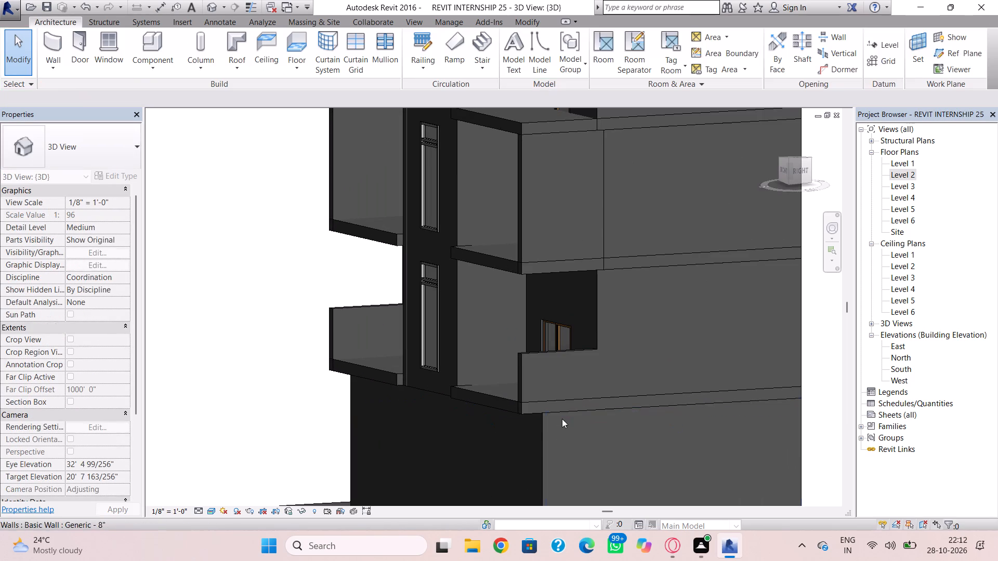
left_click(521, 382)
scroll(567, 419, "up", 4)
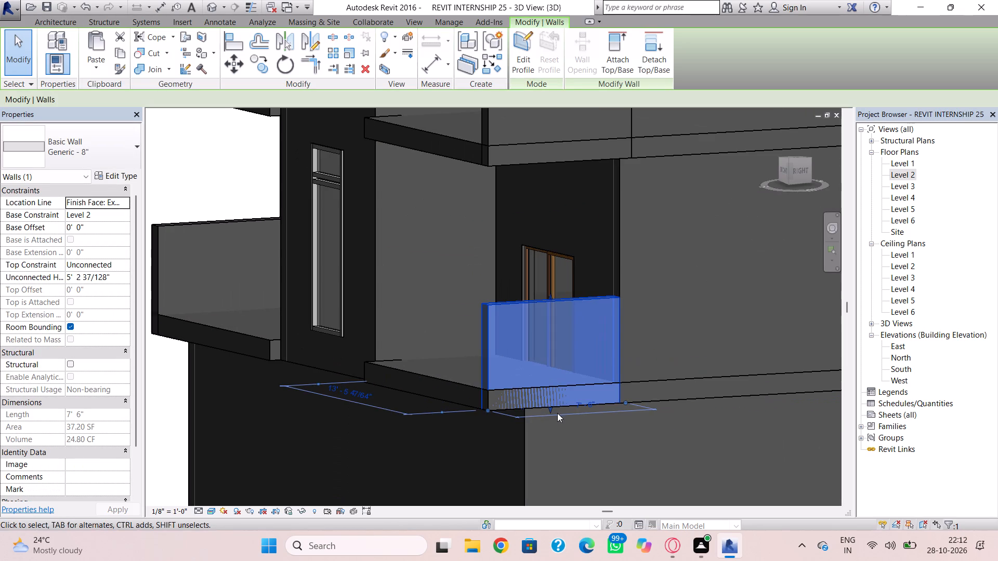
left_click_drag(549, 410, 555, 387)
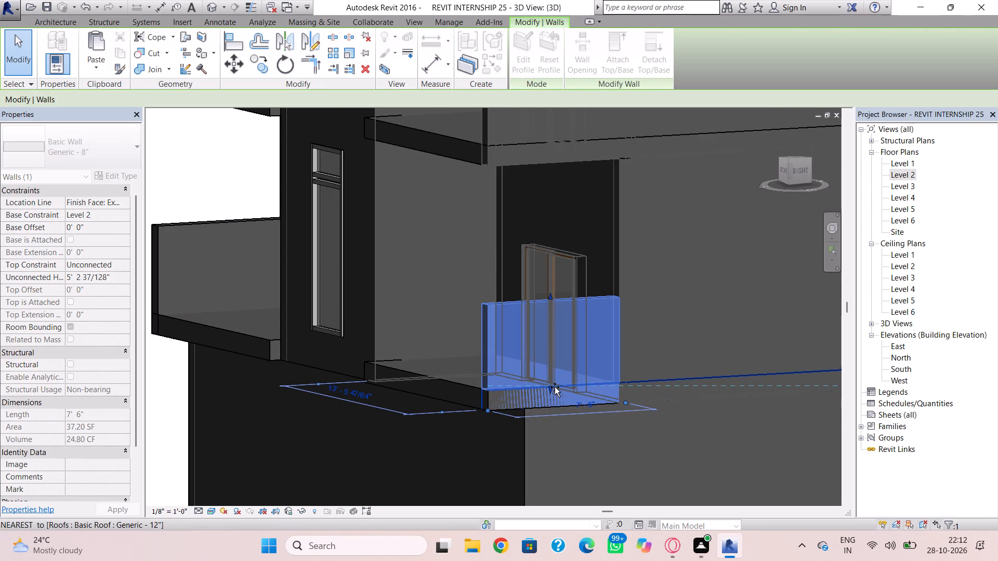
left_click_drag(555, 387, 555, 388)
key("Escape")
Raise the base of the left Level 2 balcony side wall to the top of the balcony slab.
scroll(438, 390, "down", 3)
right_click_drag(430, 390, 691, 400, "shift")
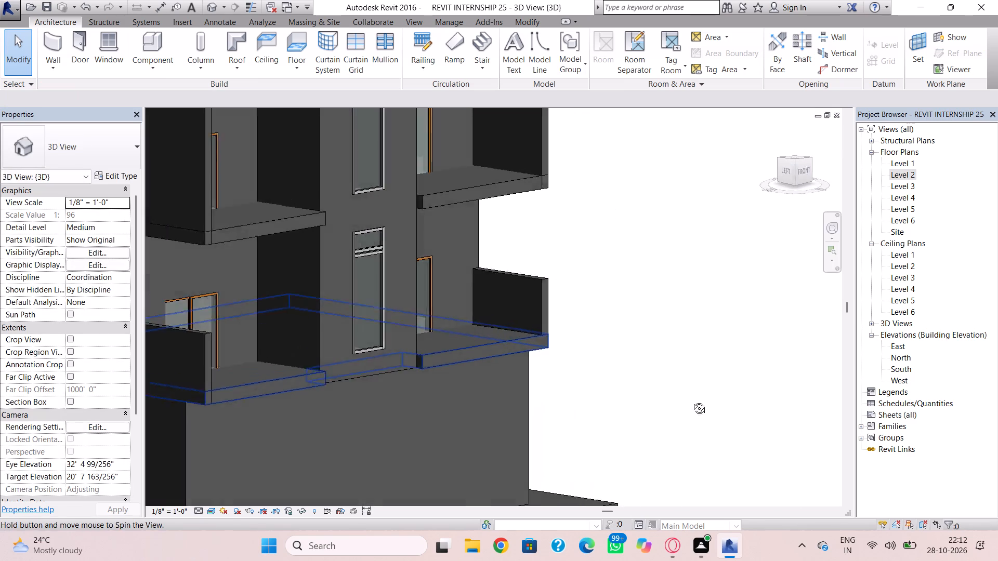
right_click_drag(691, 400, 710, 399, "shift")
scroll(316, 400, "down", 2)
middle_click_drag(325, 397, 372, 389)
left_click(326, 378)
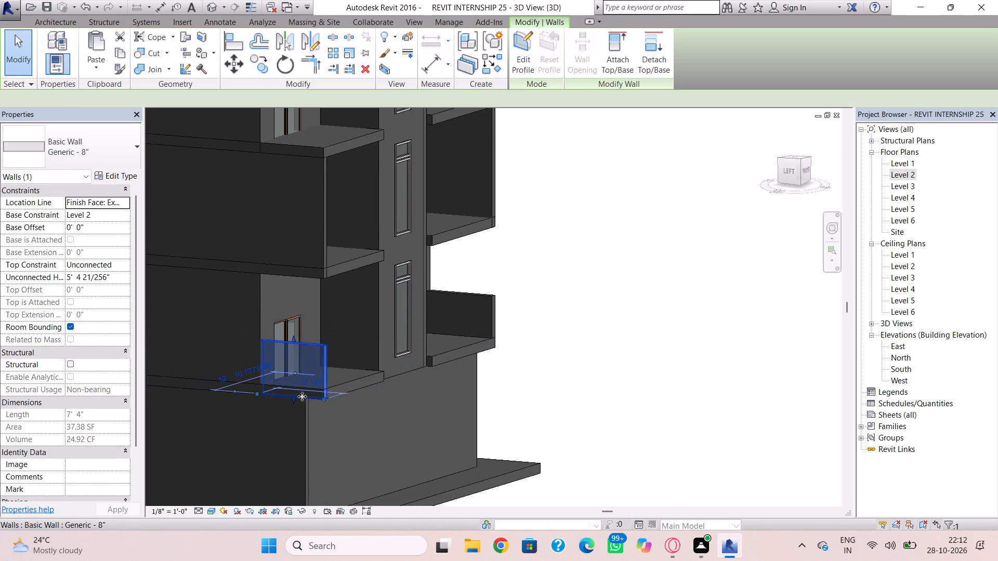
scroll(300, 398, "up", 4)
left_click_drag(288, 400, 293, 384)
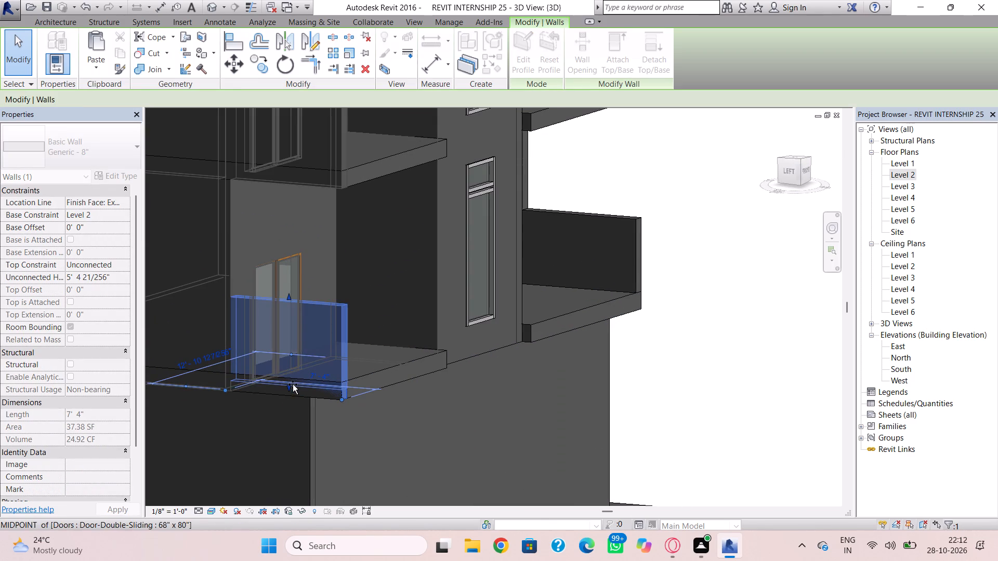
left_click_drag(293, 384, 293, 384)
key("Escape")
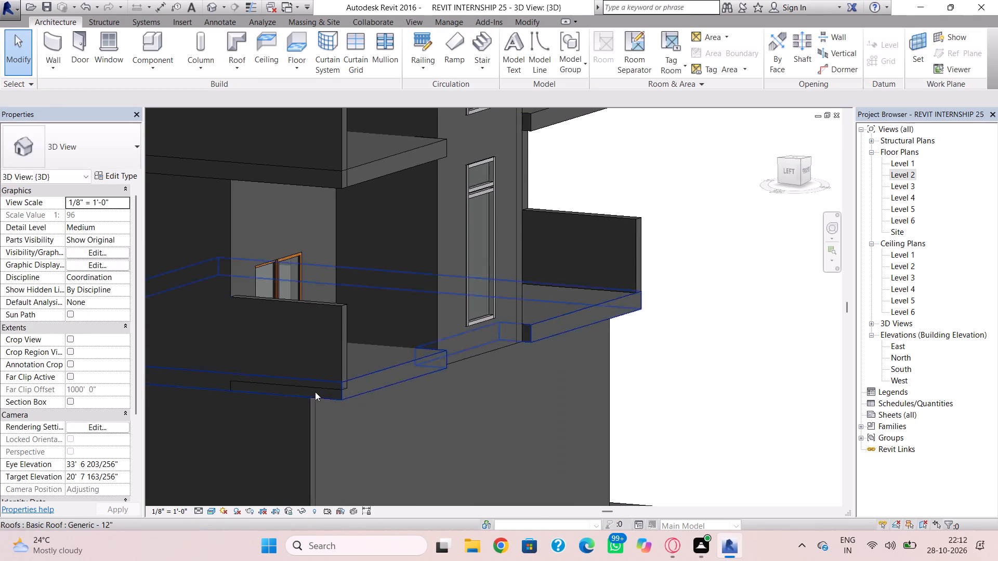
scroll(315, 391, "up", 4)
left_click(316, 388)
scroll(279, 390, "up", 4)
left_click_drag(265, 377, 270, 352)
key("Escape")
scroll(462, 379, "down", 4)
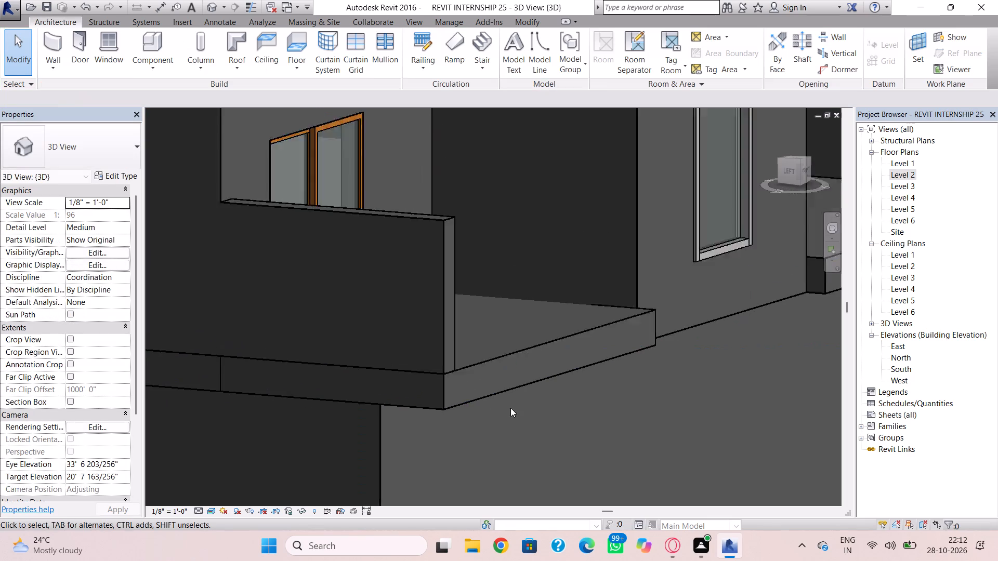
In the Level 2 floor plan, sketch a Handrail - Rectangular railing path about 12'-2 1/2" long across the left balcony's front.
right_click_drag(569, 413, 500, 415, "shift")
scroll(498, 410, "down", 6)
right_click_drag(504, 403, 436, 412, "shift")
double_click(903, 174)
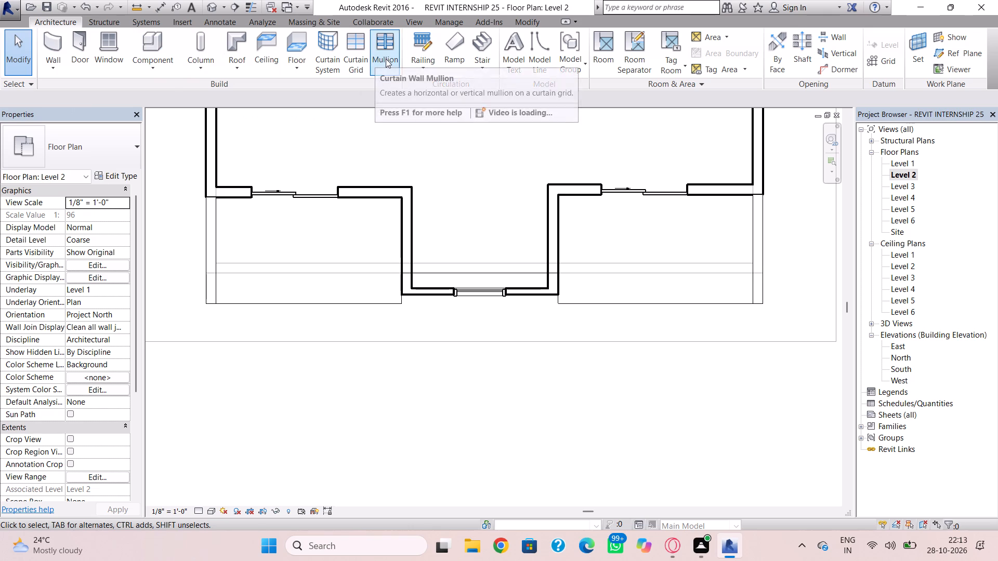
left_click(411, 52)
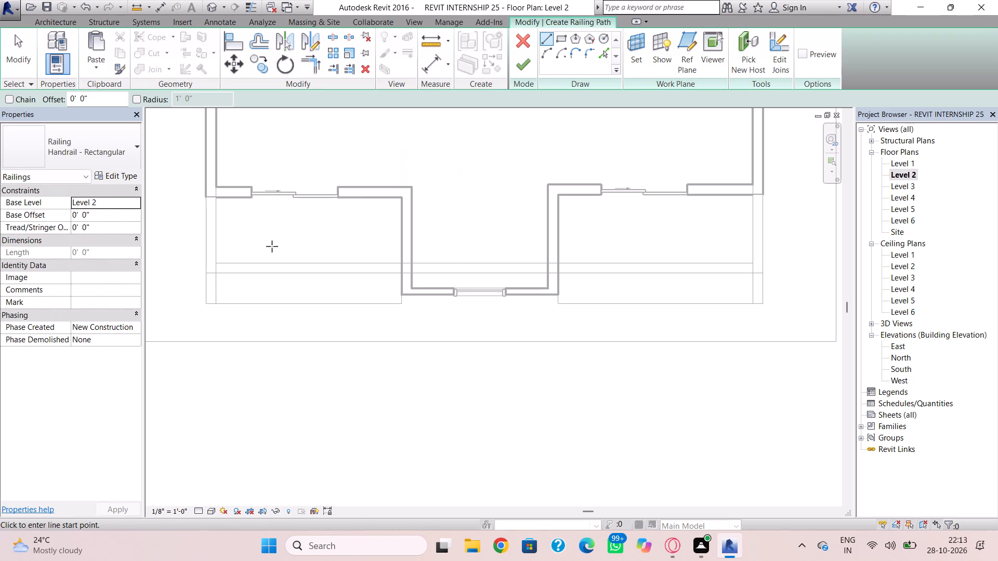
scroll(216, 289, "up", 3)
left_click(218, 296)
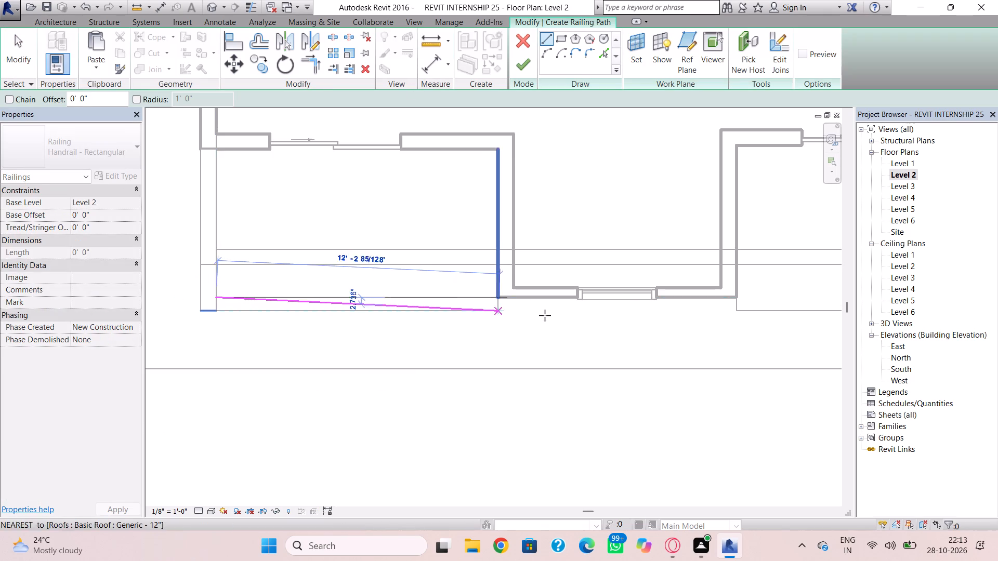
left_click(496, 296)
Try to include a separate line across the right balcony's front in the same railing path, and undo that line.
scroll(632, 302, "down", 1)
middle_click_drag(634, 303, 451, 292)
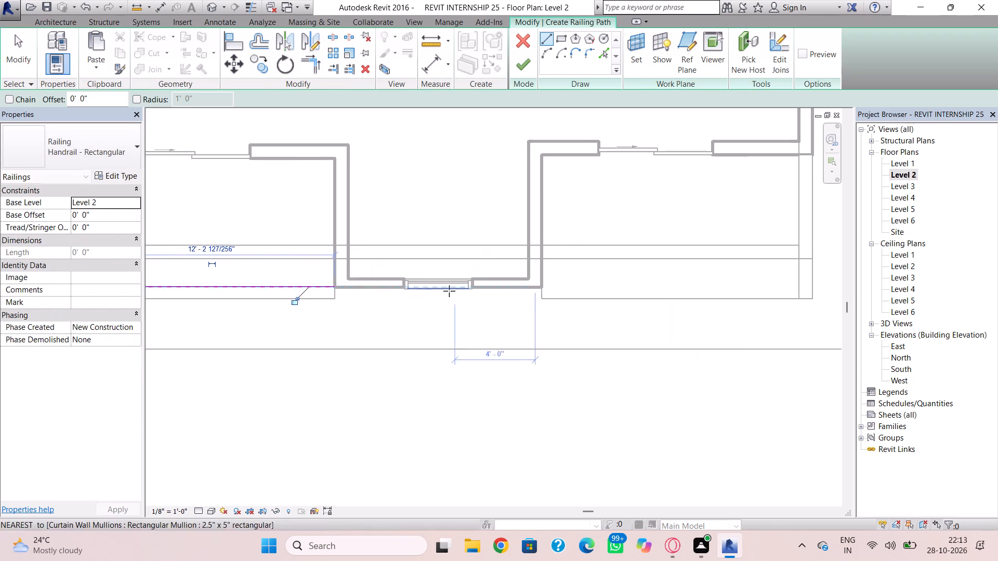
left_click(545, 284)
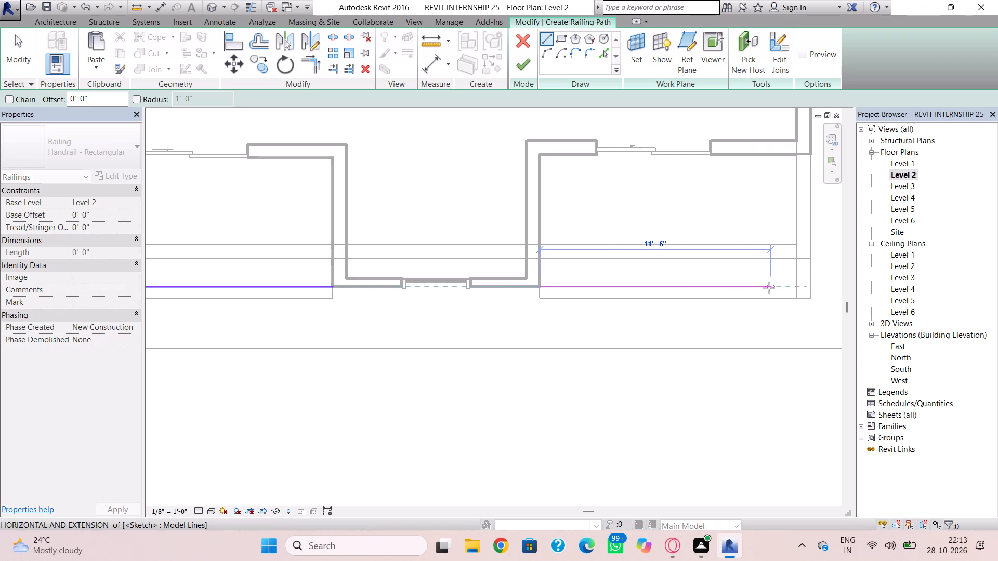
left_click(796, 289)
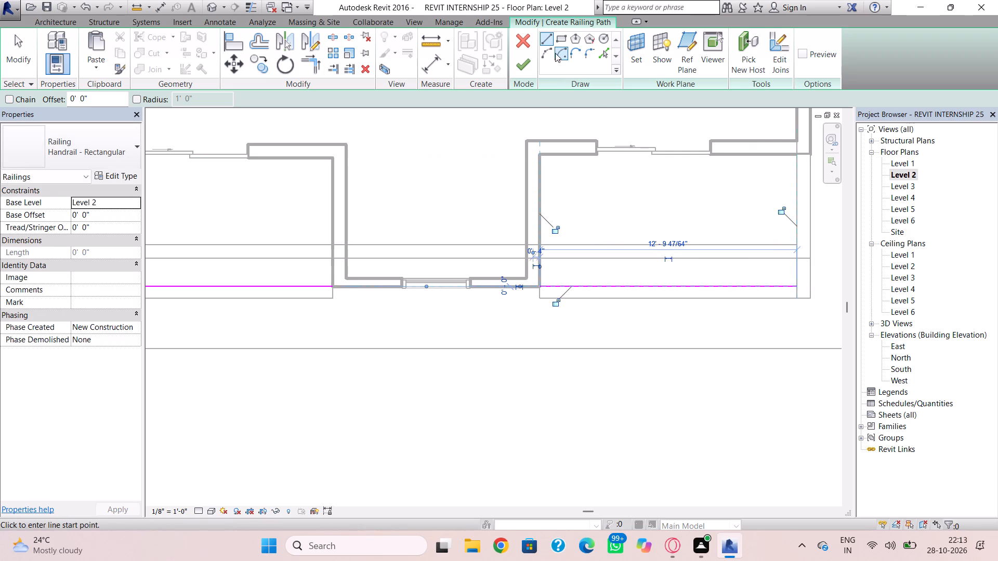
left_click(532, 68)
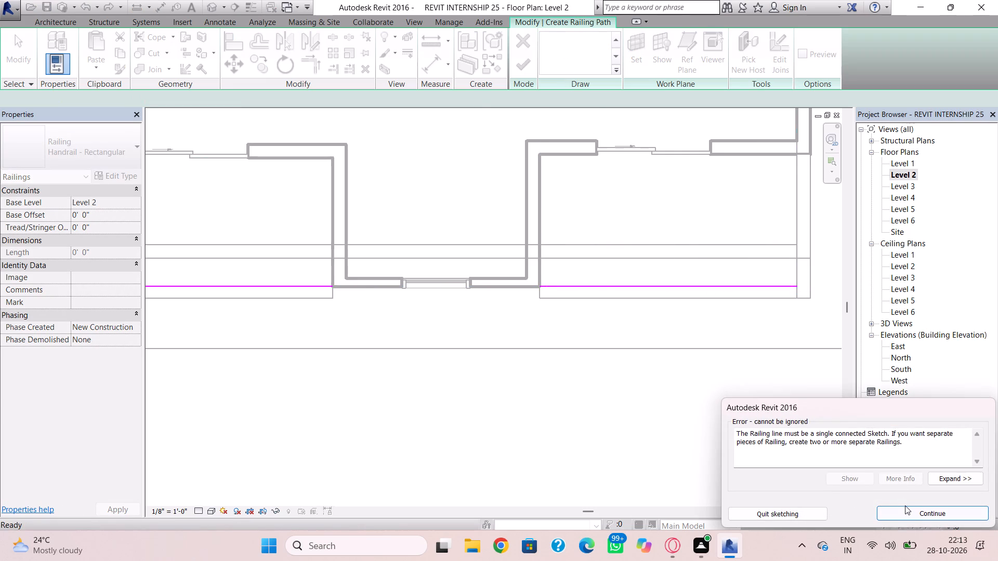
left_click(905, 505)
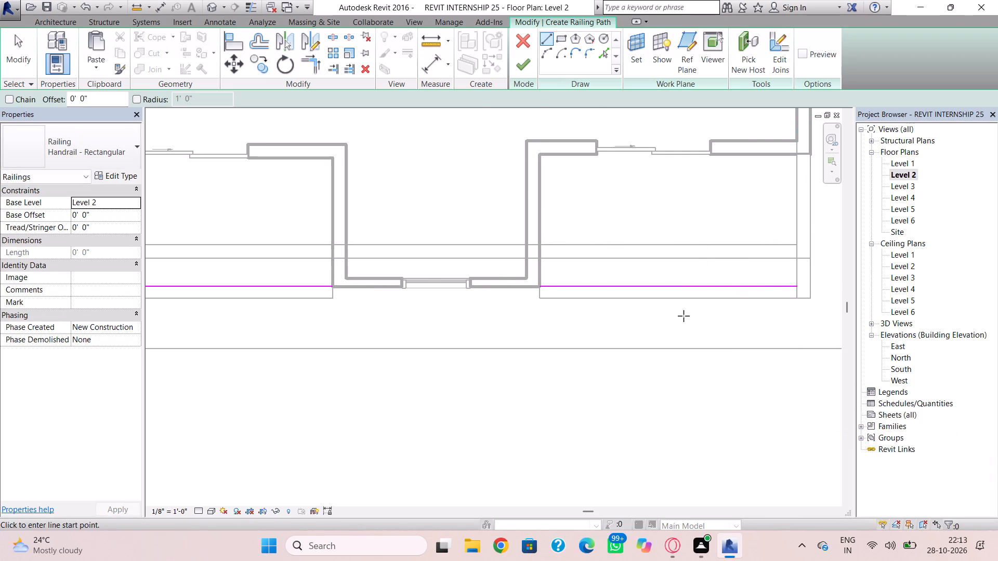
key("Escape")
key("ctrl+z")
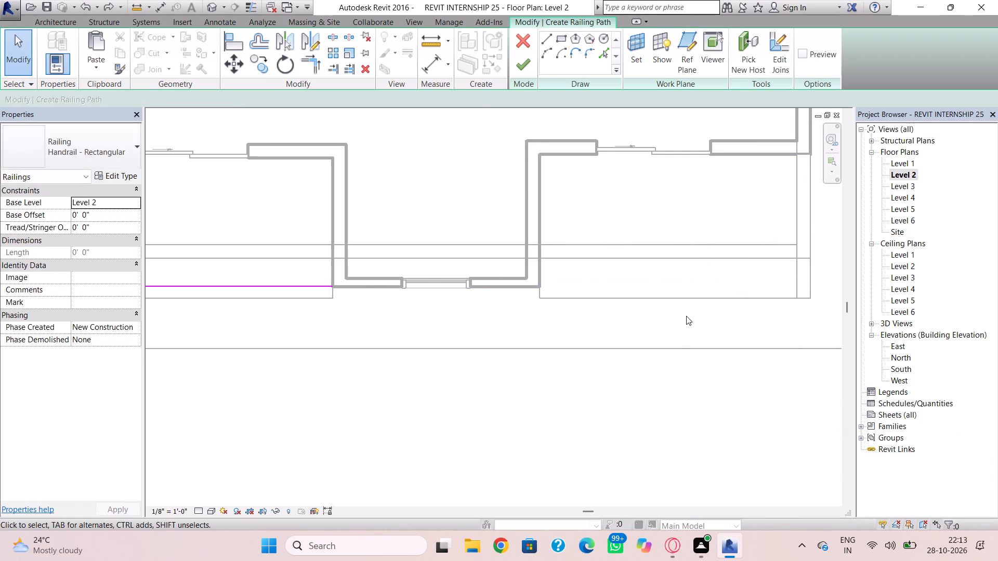
Finish the left balcony's railing from its single path line.
left_click(524, 69)
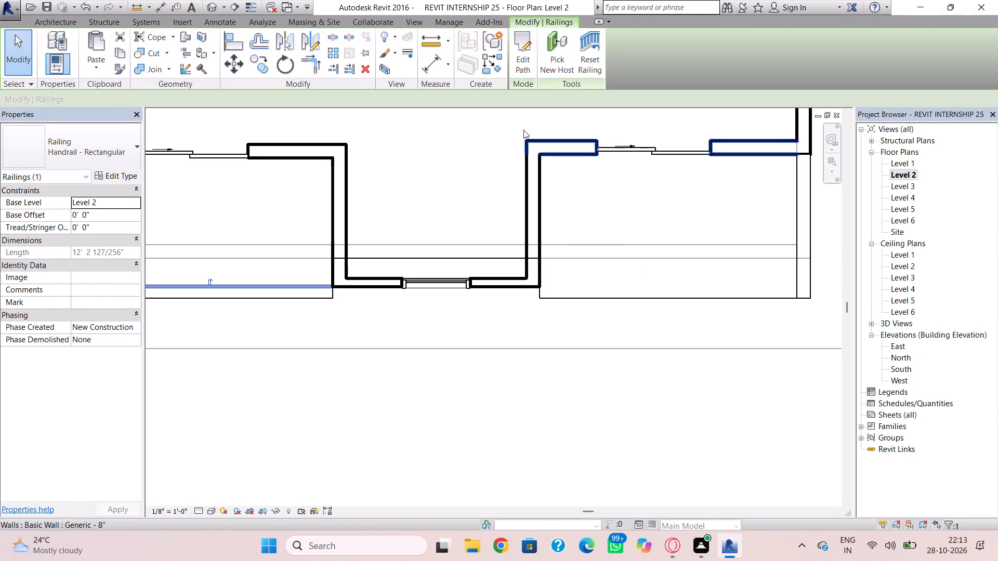
Create a separate Handrail - Rectangular railing about 12'-10" long across the right balcony's front on Level 2.
left_click(56, 22)
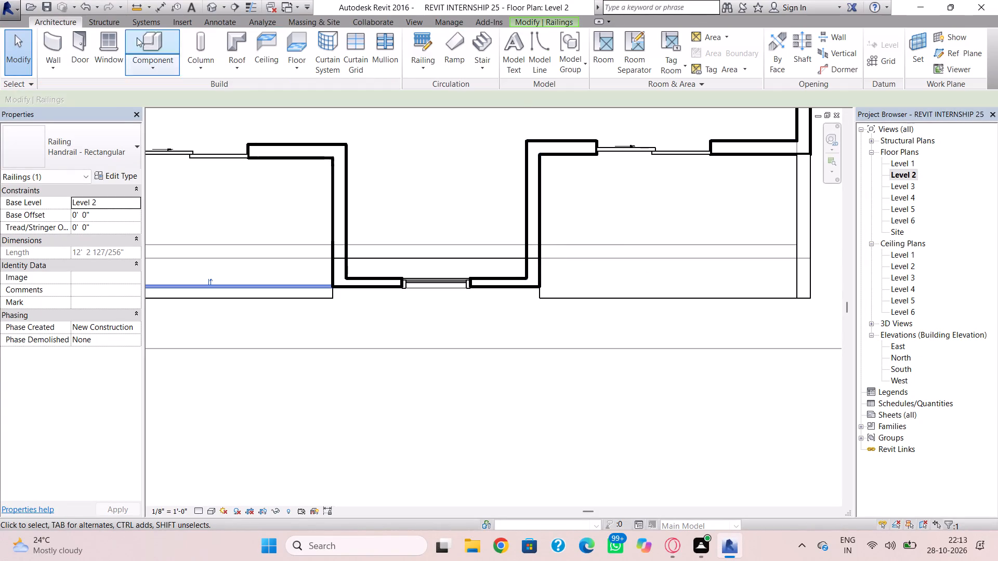
left_click(434, 45)
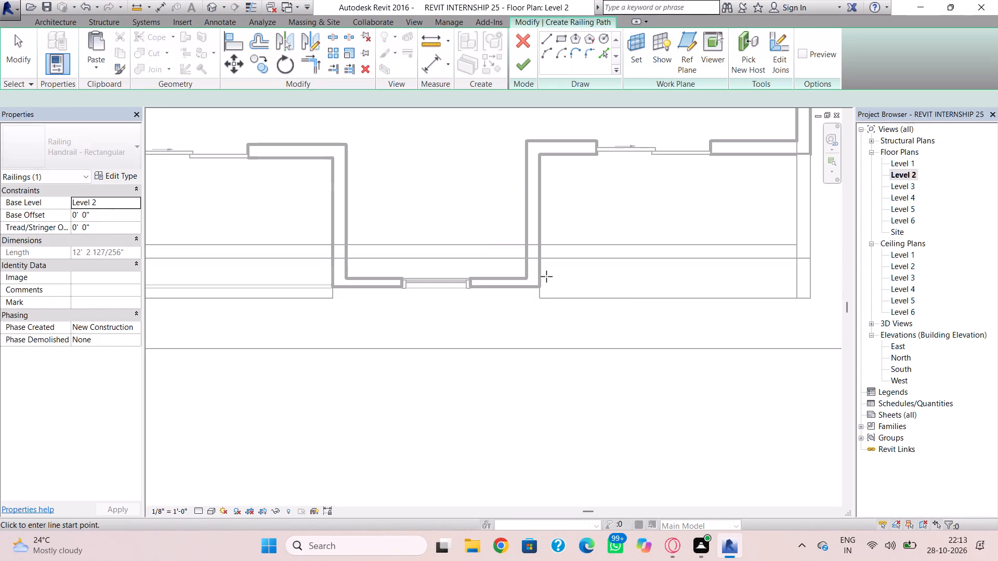
left_click(539, 285)
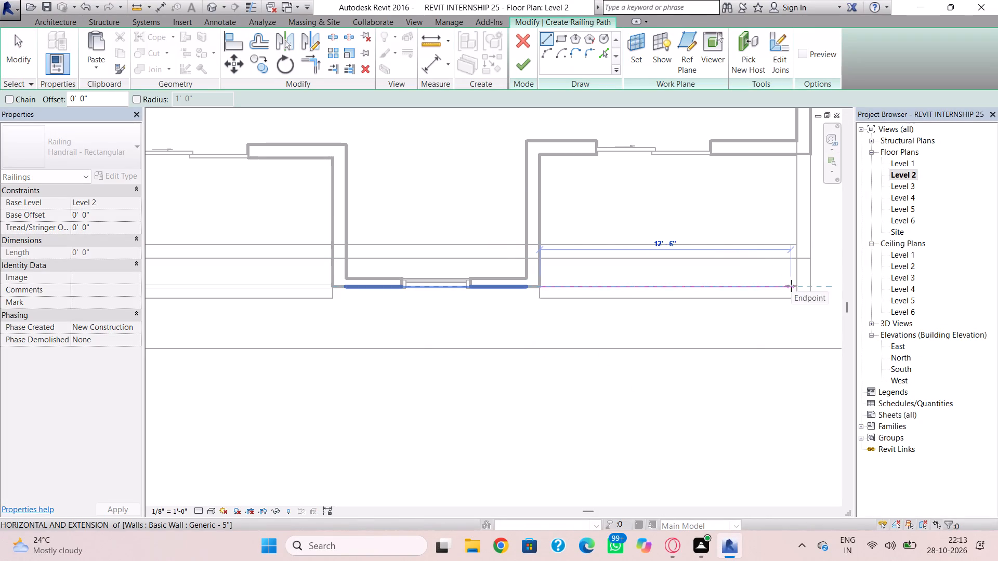
left_click(797, 286)
left_click(527, 75)
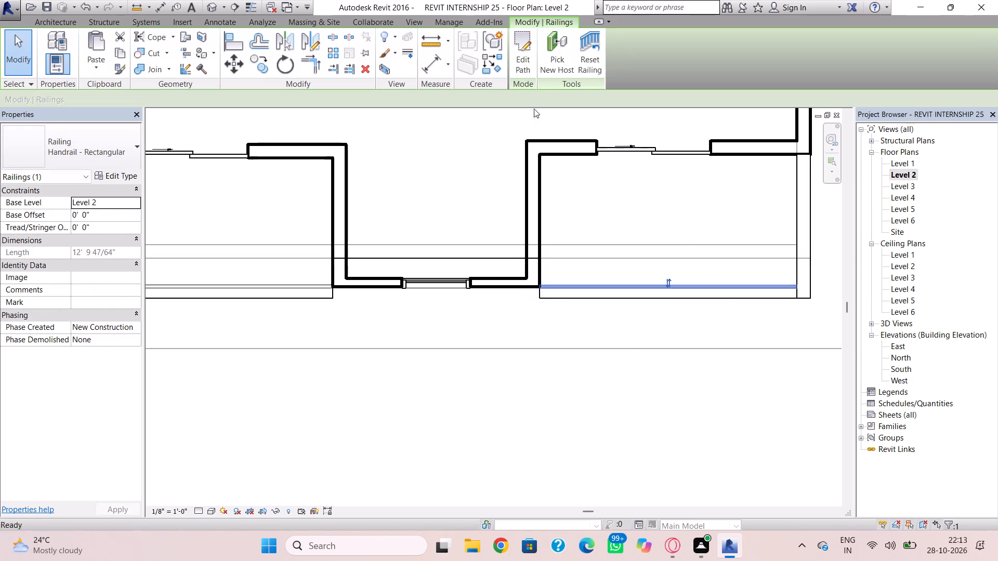
In the 3D view, set the base offset of both Level 2 balcony railings to 1'.
left_click(213, 2)
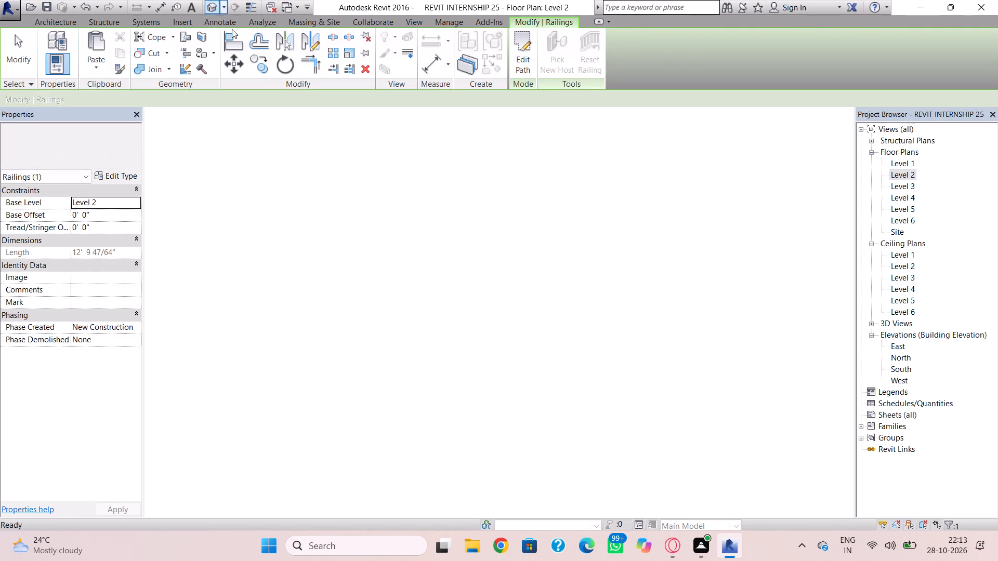
left_click(487, 329)
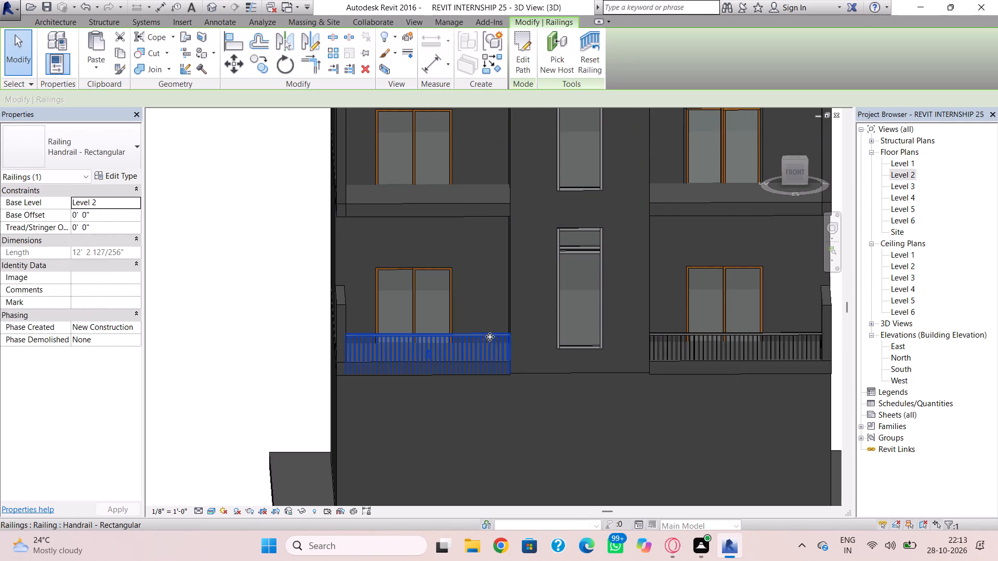
left_click(739, 343)
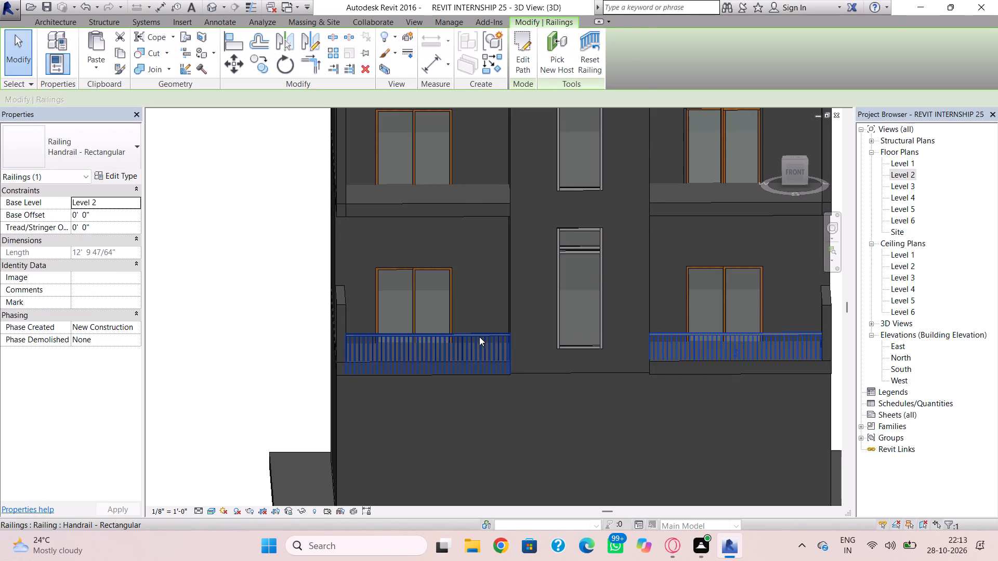
left_click(477, 336, "ctrl")
left_click(111, 218, "ctrl")
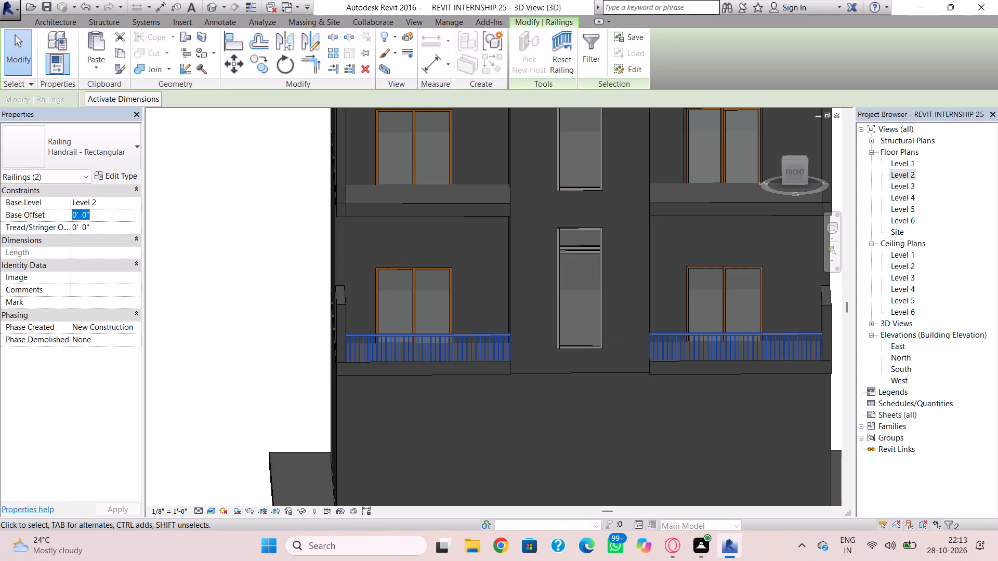
type("1'")
key("Return")
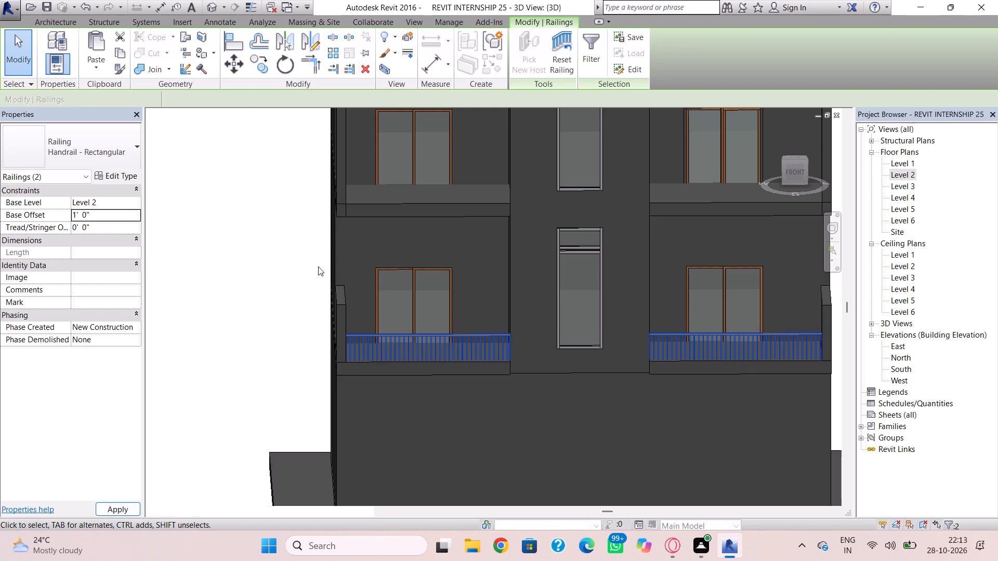
Copy both Level 2 balcony railings and paste them aligned to Level 3 and Level 4.
scroll(564, 352, "down", 2)
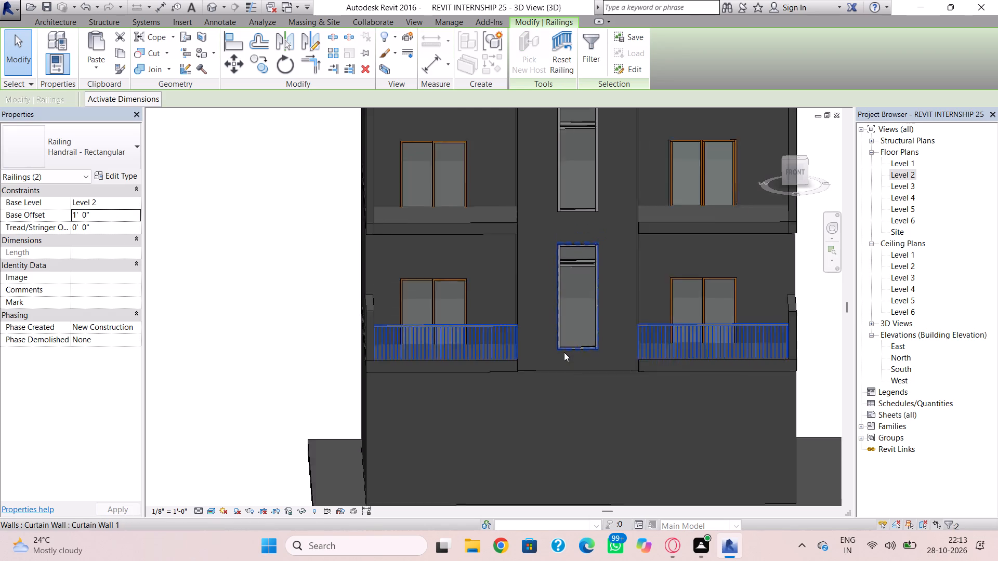
scroll(564, 352, "down", 2)
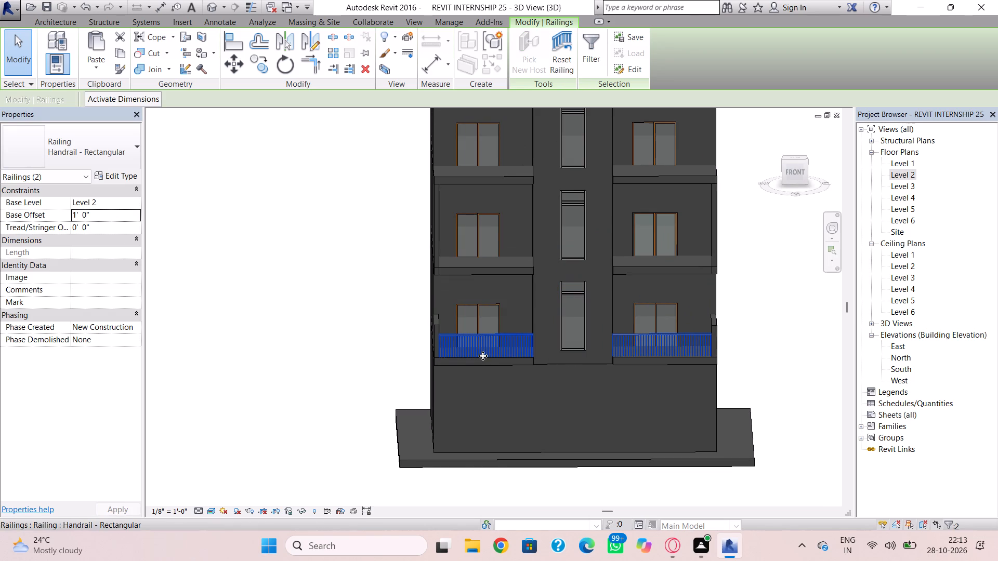
left_click(119, 57)
left_click(101, 62)
left_click(130, 106)
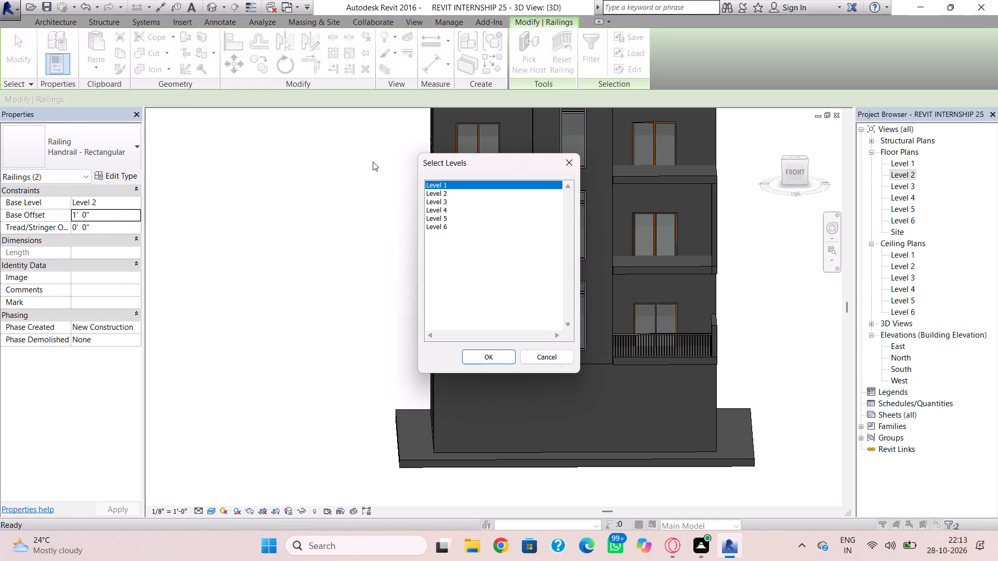
left_click_drag(454, 198, 453, 208)
left_click(483, 353)
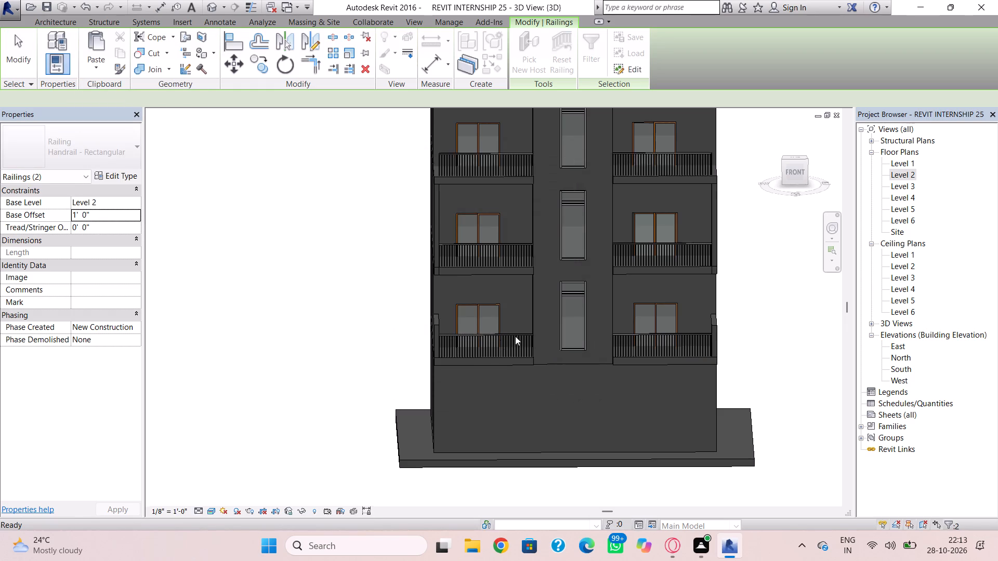
key("Escape")
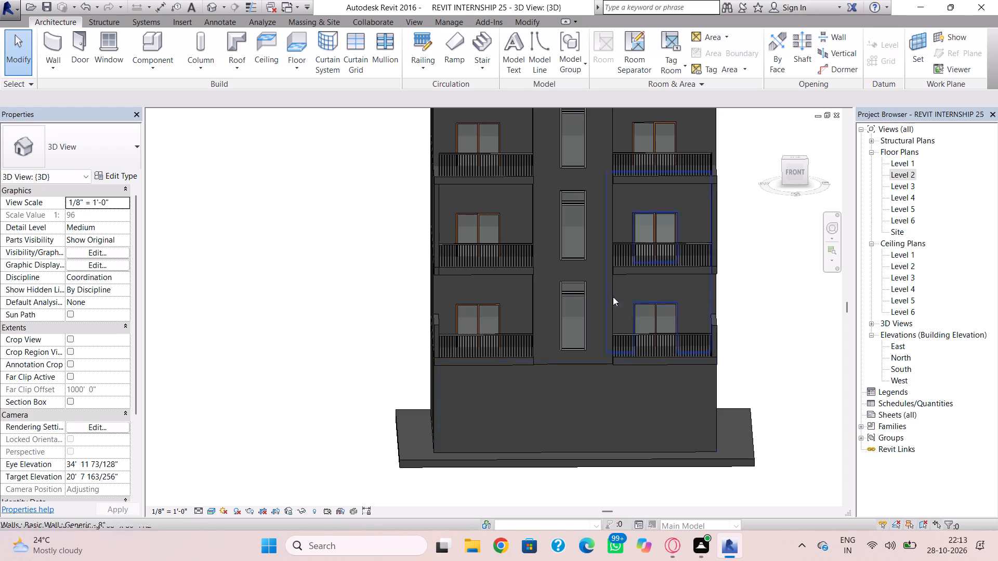
Change both Level 2 front balcony railings to the Glass Panel - Bottom Fill type.
left_click(502, 329)
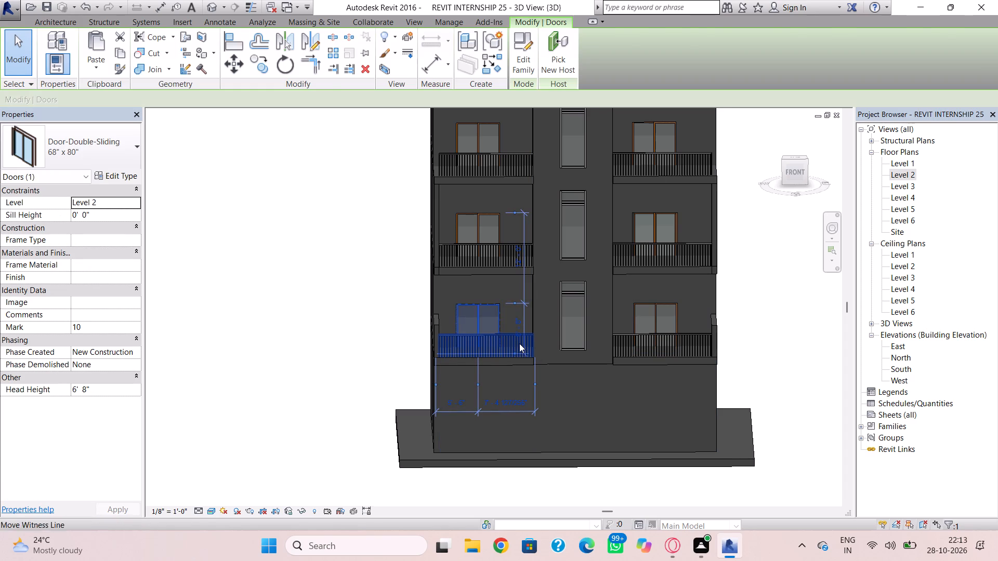
key("Escape")
left_click(519, 343)
left_click(673, 344, "ctrl")
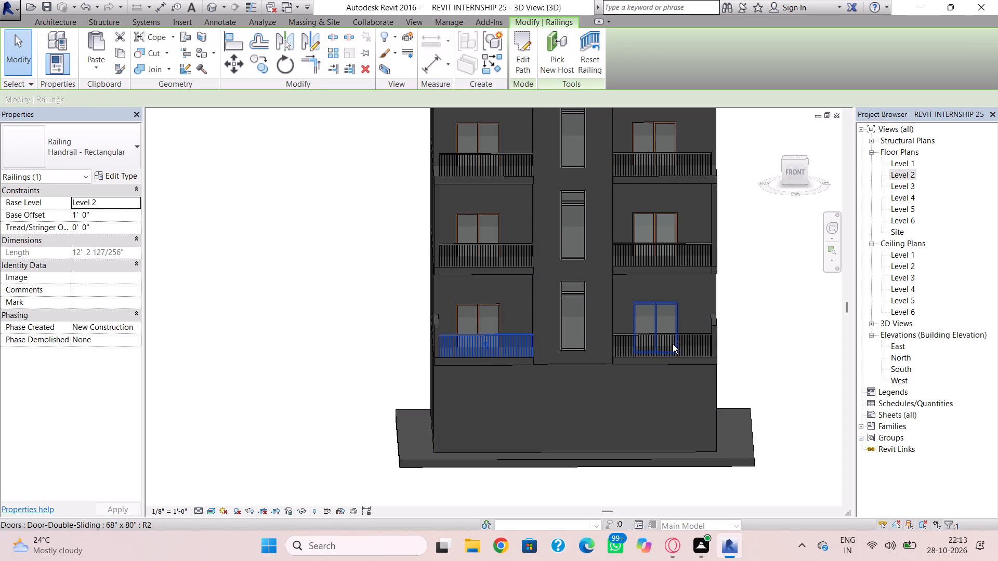
left_click(691, 339, "ctrl")
key("Escape")
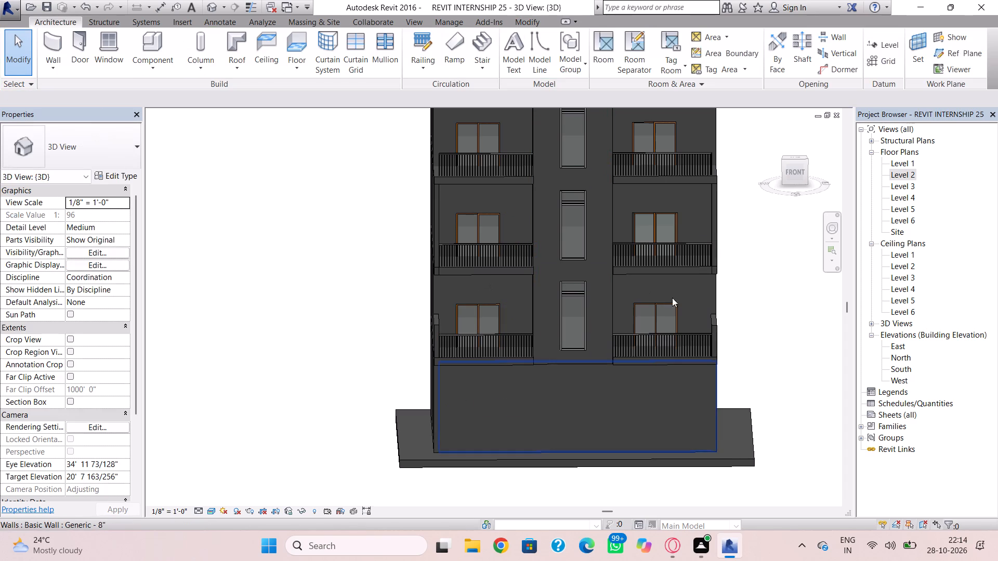
left_click(700, 336)
left_click(515, 338, "ctrl")
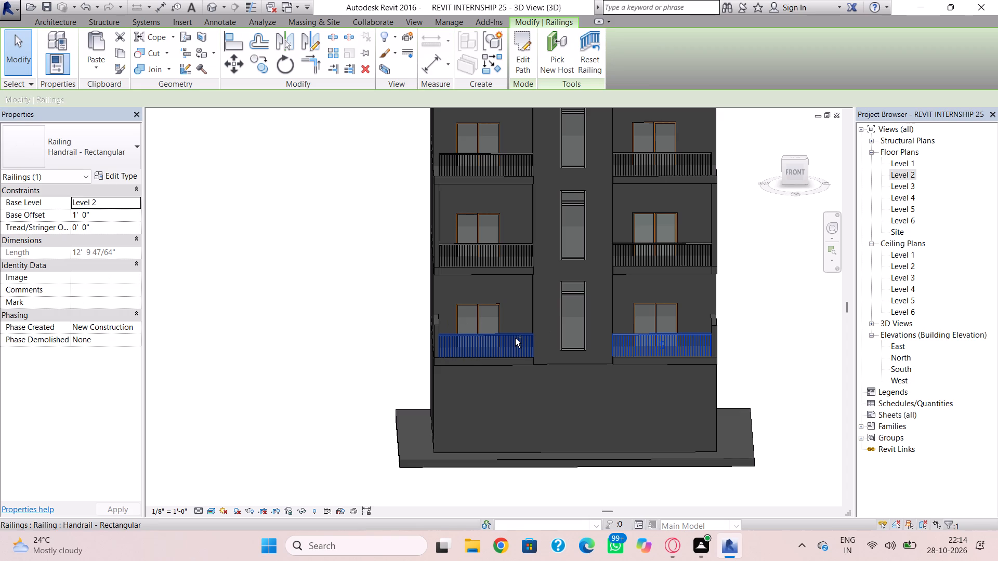
left_click(112, 141)
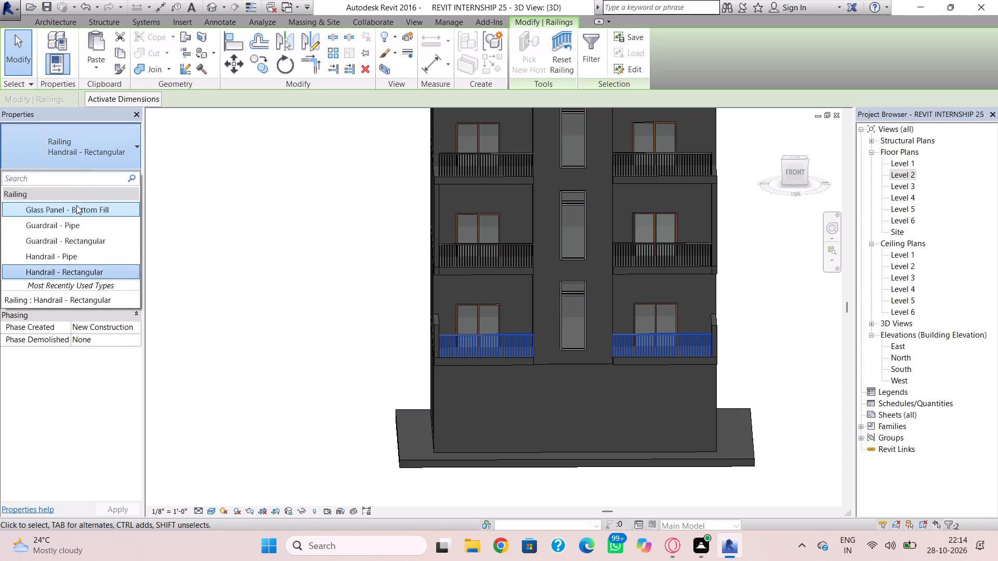
left_click(76, 206)
Change the four front balcony railings on Level 3 and Level 4 to Glass Panel - Bottom Fill.
left_click(522, 248)
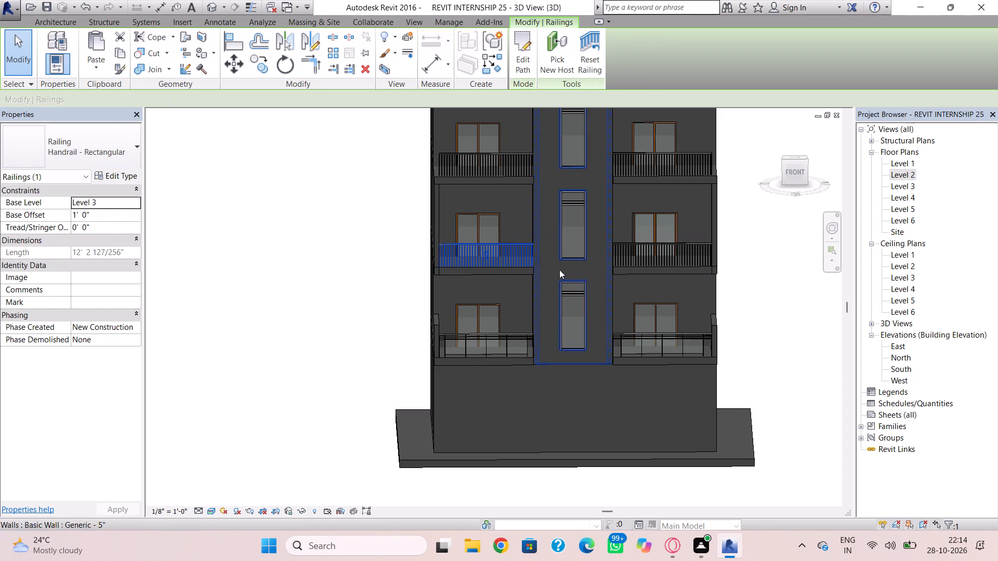
left_click(697, 247, "ctrl")
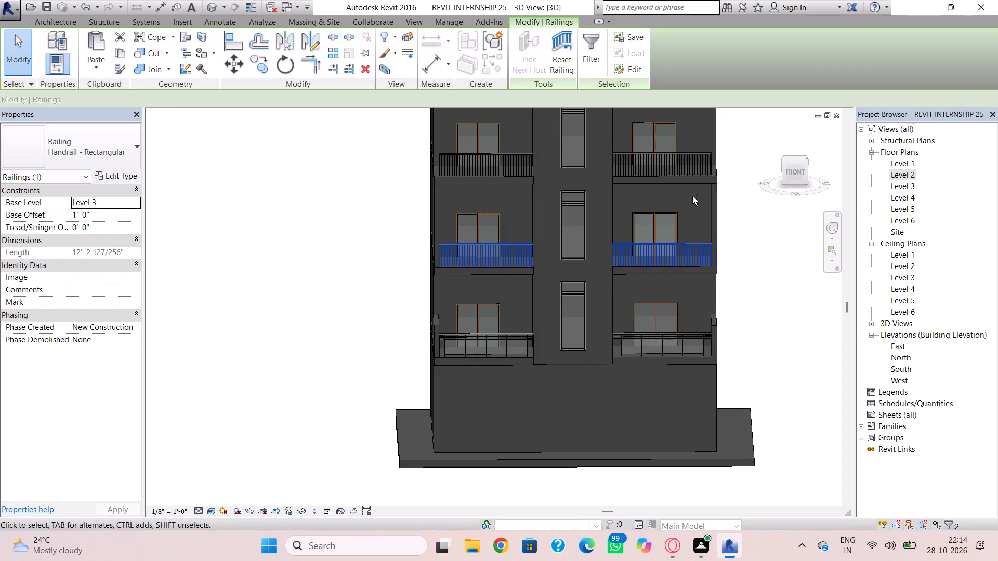
left_click(697, 151, "ctrl")
left_click(510, 149, "ctrl")
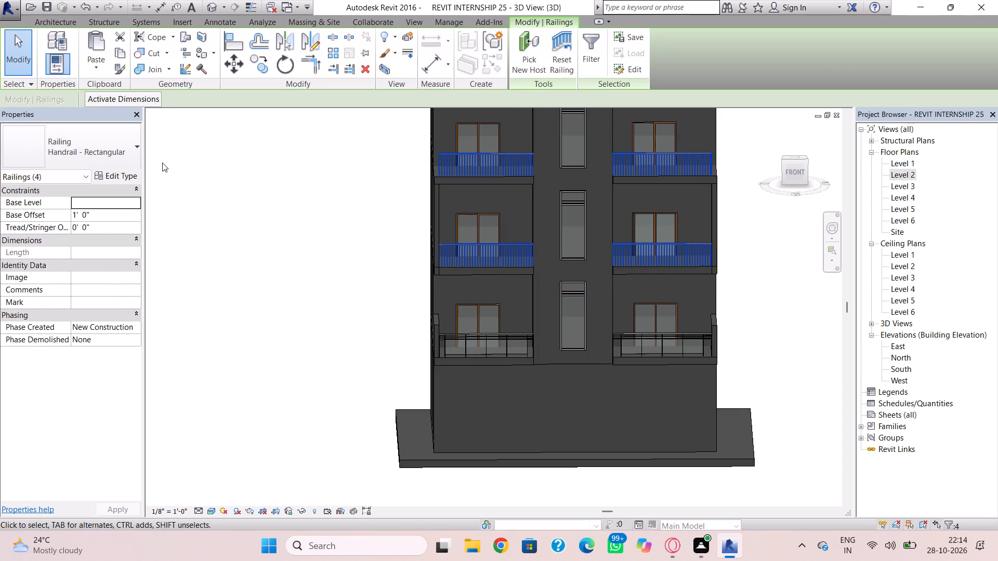
left_click(115, 154)
left_click(100, 216)
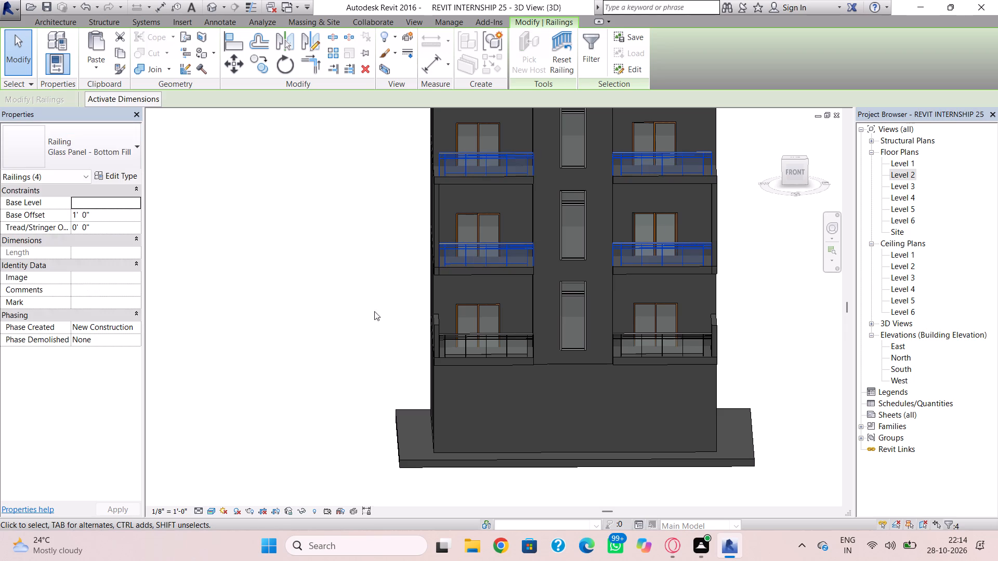
key("Escape")
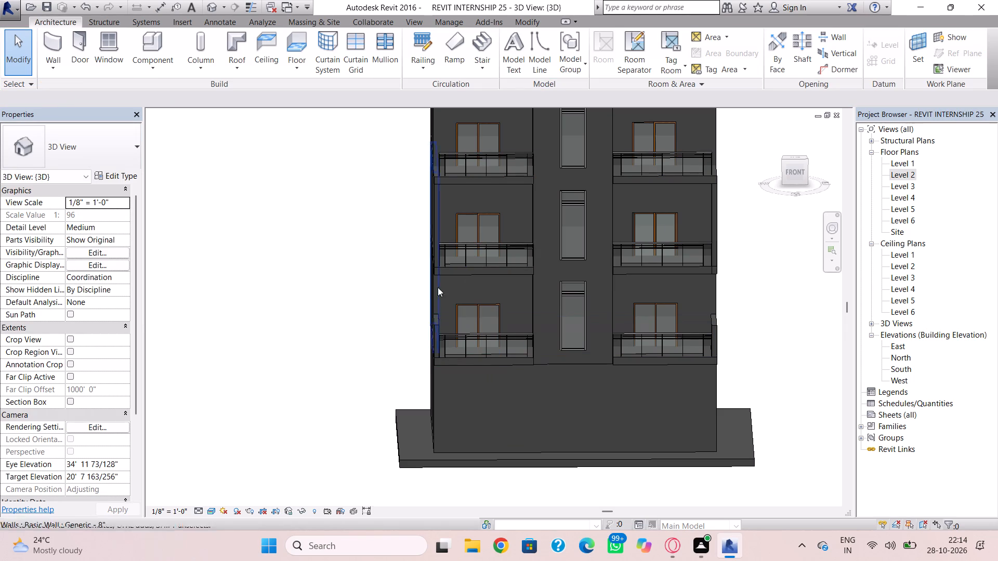
On the Level 4 floor plan, sketch a railing path about 6'-6" long along the left balcony's outer side.
double_click(895, 198)
scroll(469, 255, "down", 4)
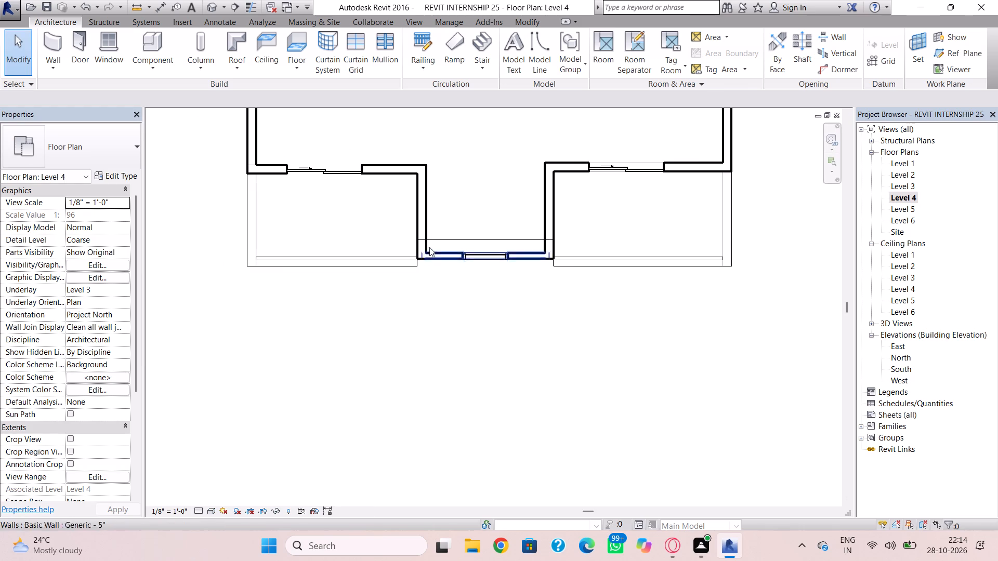
middle_click_drag(411, 245, 449, 245)
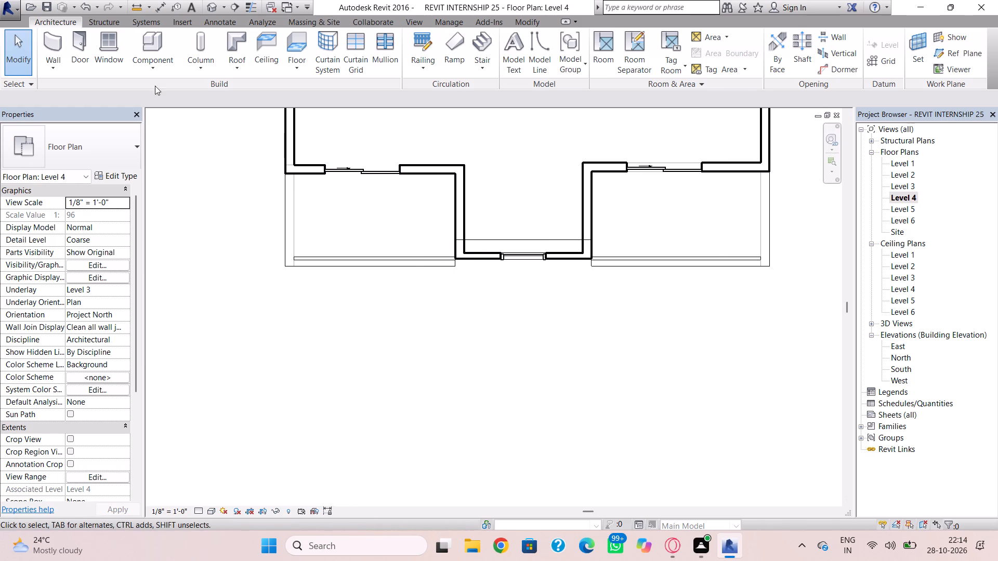
left_click(416, 45)
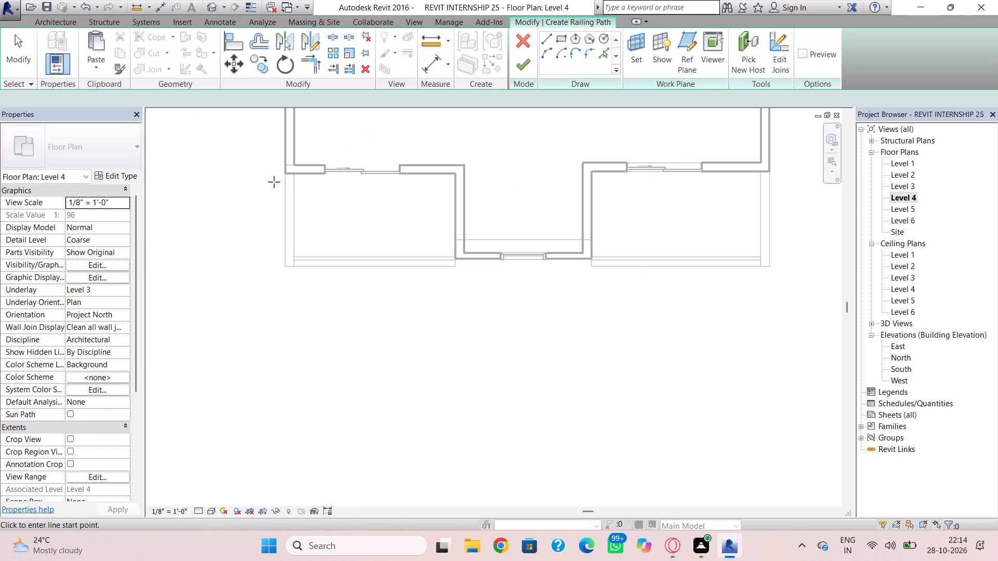
scroll(274, 182, "up", 4)
left_click(303, 170)
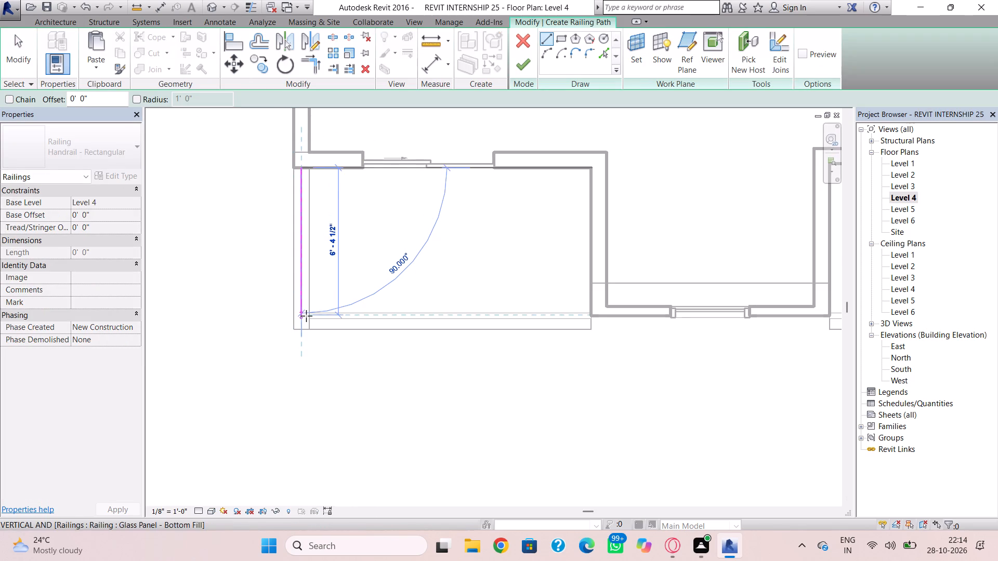
scroll(305, 317, "up", 8)
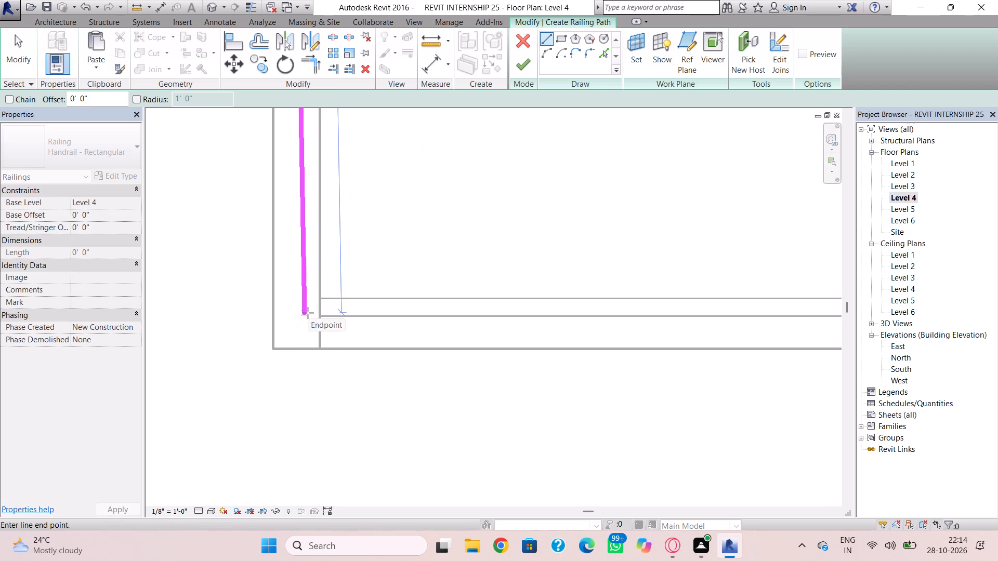
left_click(308, 313)
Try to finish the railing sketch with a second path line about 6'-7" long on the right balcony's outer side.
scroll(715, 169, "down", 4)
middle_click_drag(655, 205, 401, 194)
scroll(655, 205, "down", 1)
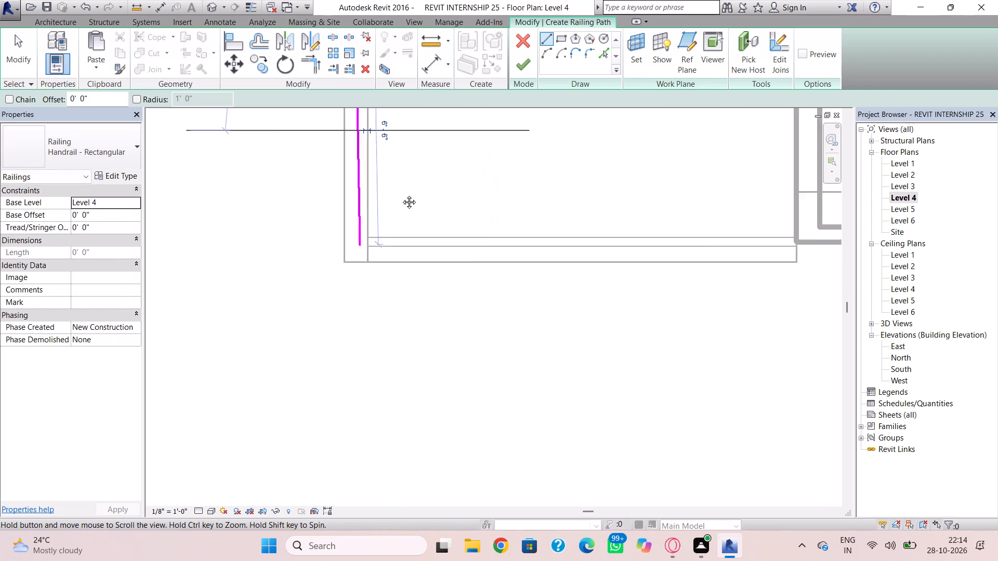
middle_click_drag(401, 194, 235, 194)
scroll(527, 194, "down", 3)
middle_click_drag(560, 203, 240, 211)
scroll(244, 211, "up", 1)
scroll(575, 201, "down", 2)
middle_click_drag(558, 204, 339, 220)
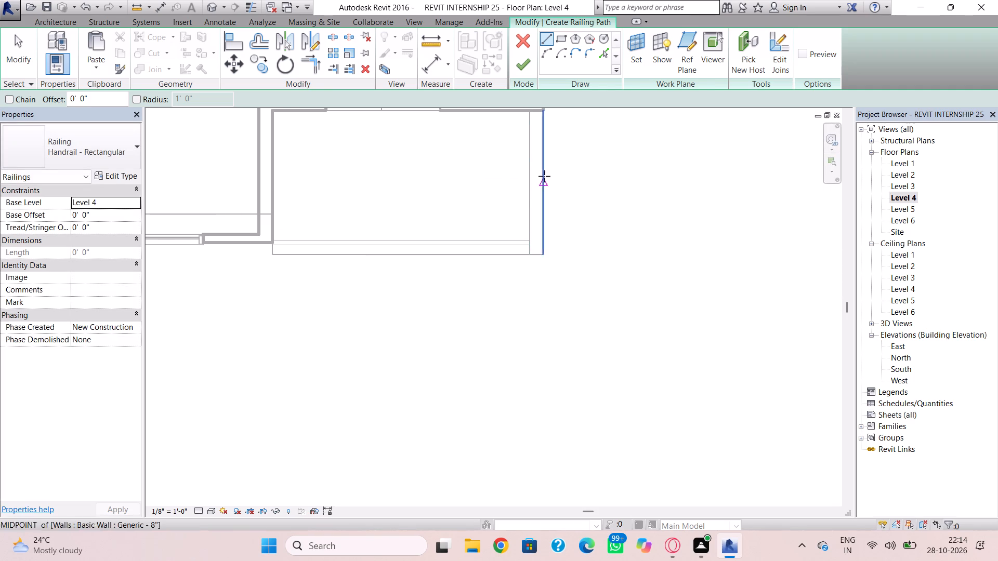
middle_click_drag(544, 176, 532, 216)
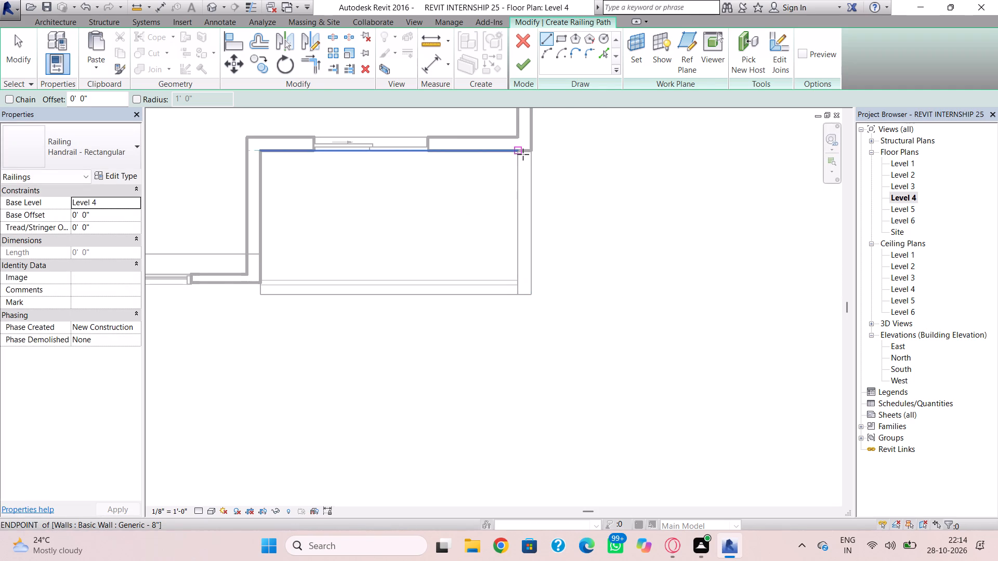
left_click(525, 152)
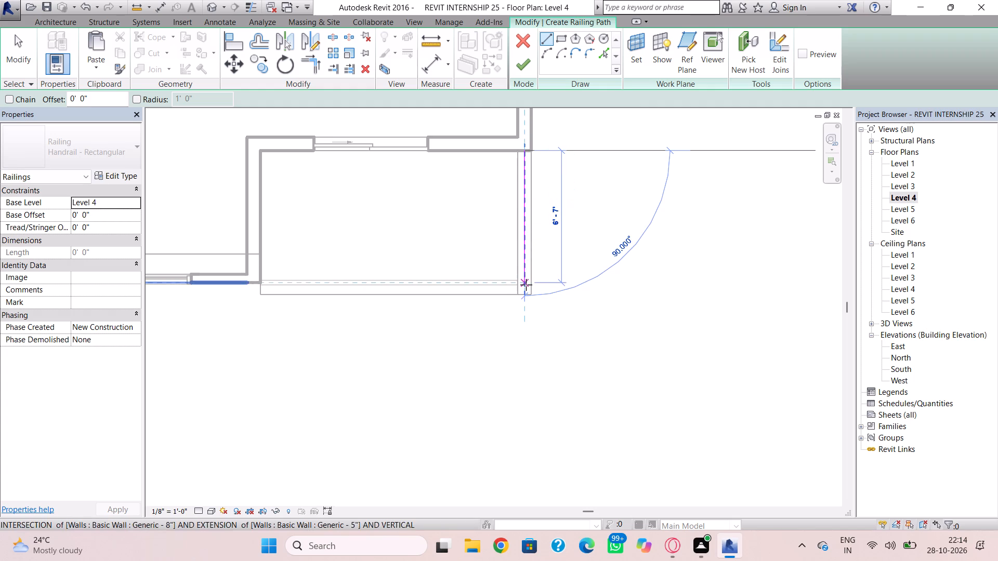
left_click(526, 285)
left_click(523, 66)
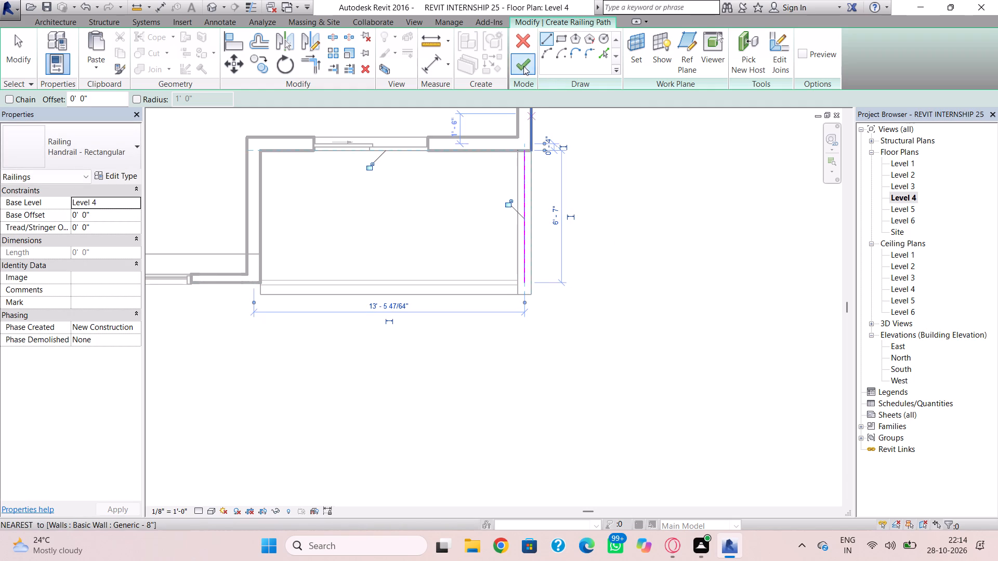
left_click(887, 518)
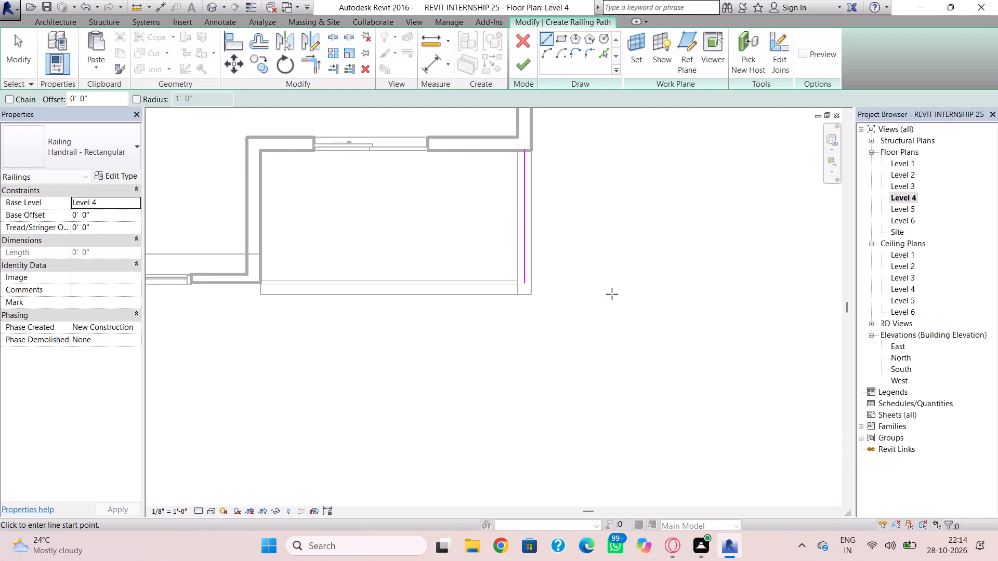
Delete the right balcony's path line and finish the railing with only the left balcony's side line.
key("Escape")
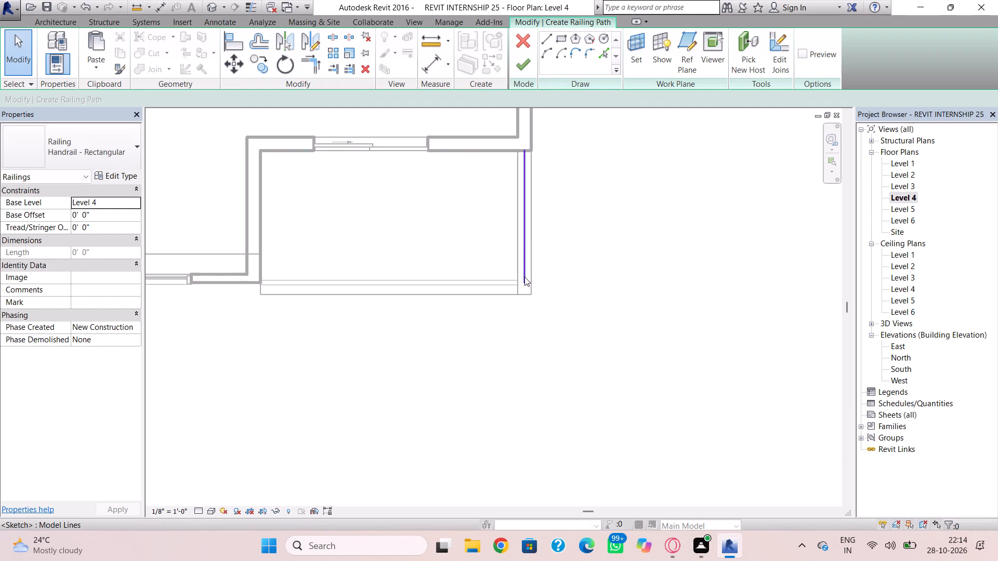
key("Escape")
left_click(524, 277)
key("Delete")
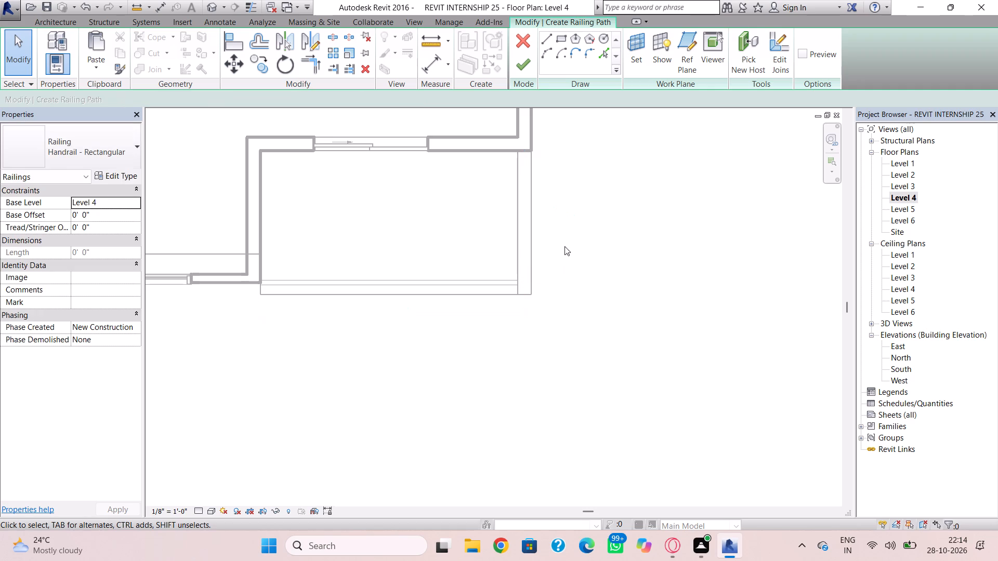
left_click(513, 51)
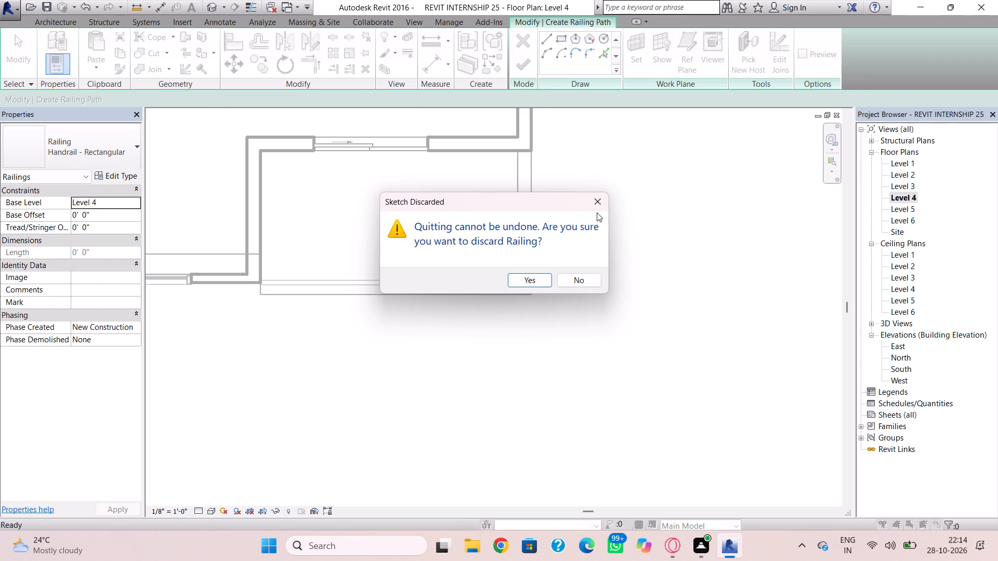
left_click(596, 211)
left_click(515, 65)
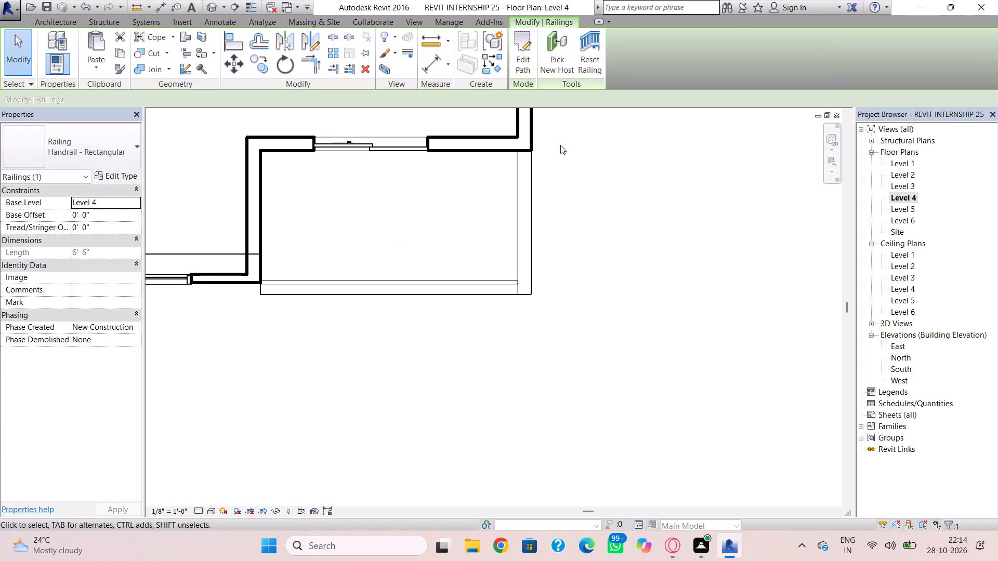
Create a separate Handrail - Rectangular railing about 6'-7" long along the right balcony's outer side on Level 4.
left_click(72, 23)
left_click(410, 39)
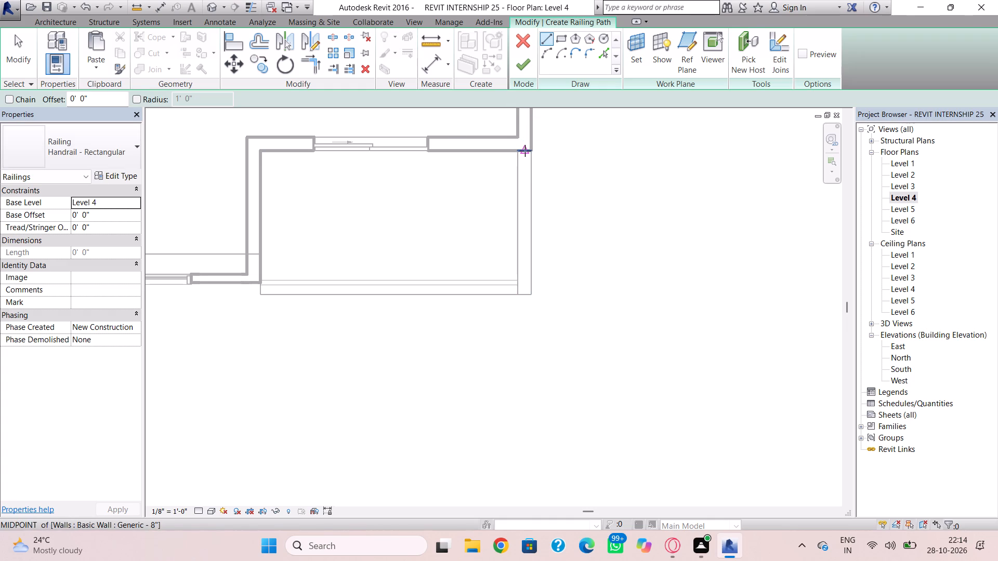
left_click(525, 151)
left_click(525, 284)
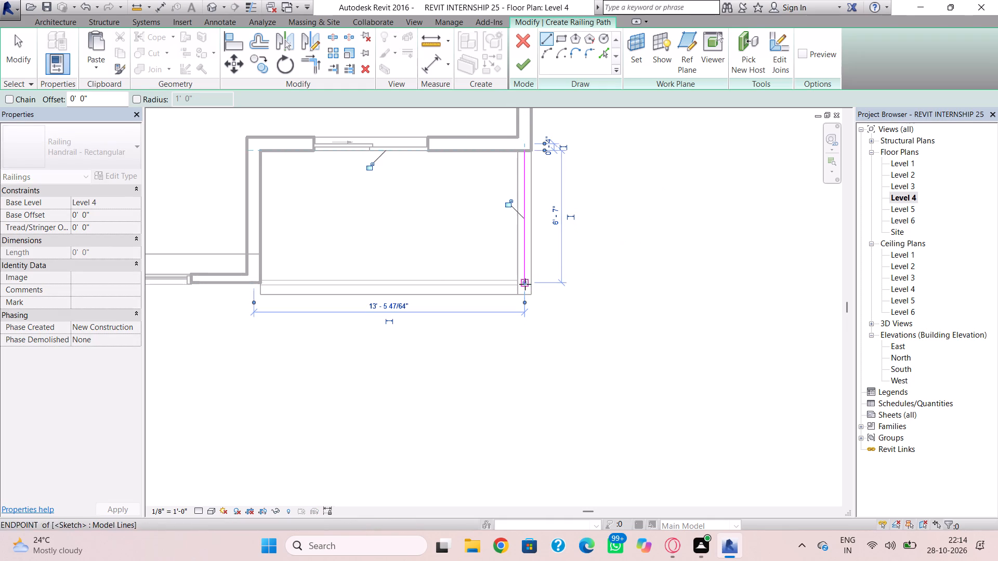
left_click(519, 71)
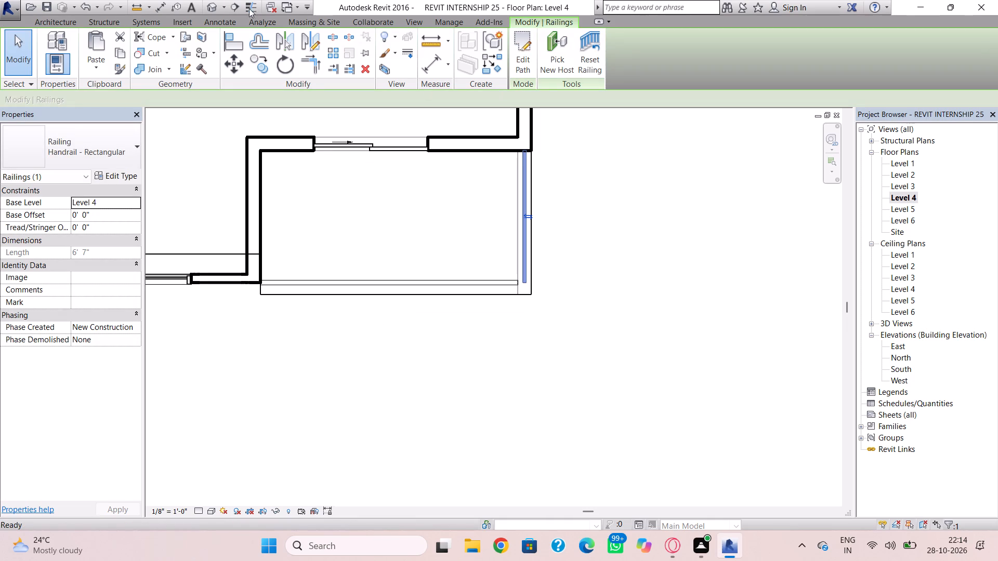
In the 3D view, change both Level 4 balcony side railings to Glass Panel - Bottom Fill.
left_click(215, 2)
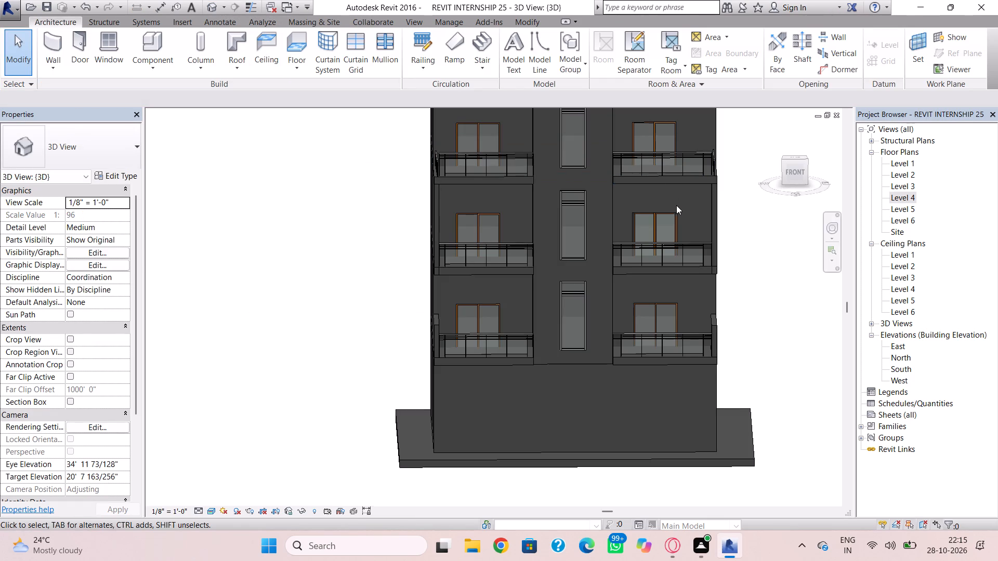
right_click_drag(644, 211, 505, 196, "shift")
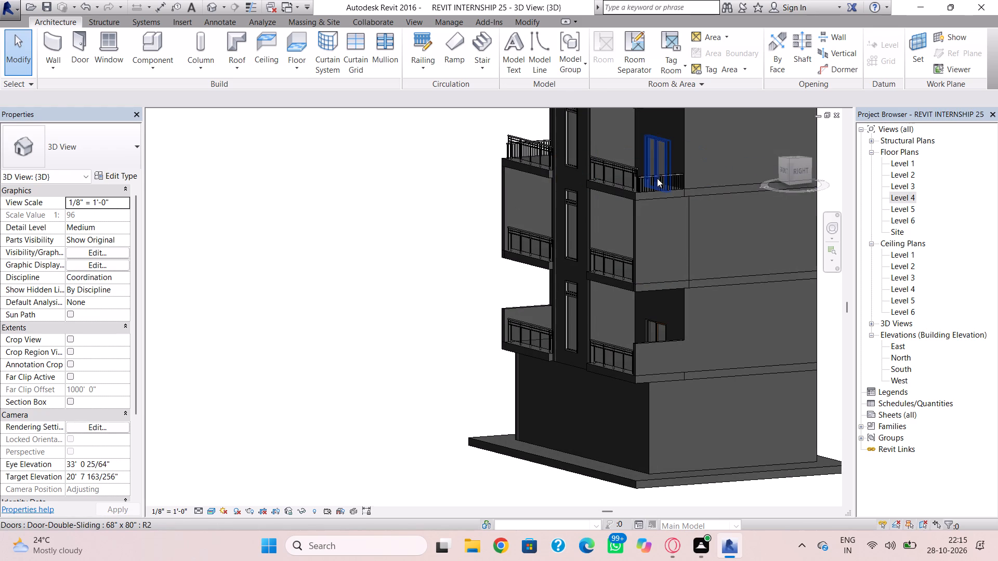
left_click(657, 178)
key("Escape")
left_click(645, 180)
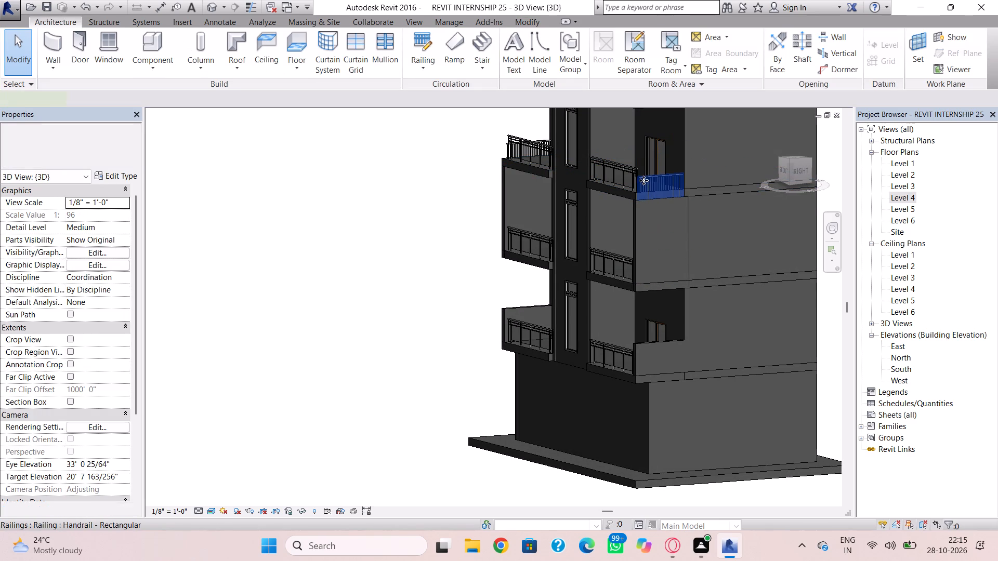
right_click_drag(528, 219, 719, 235, "shift")
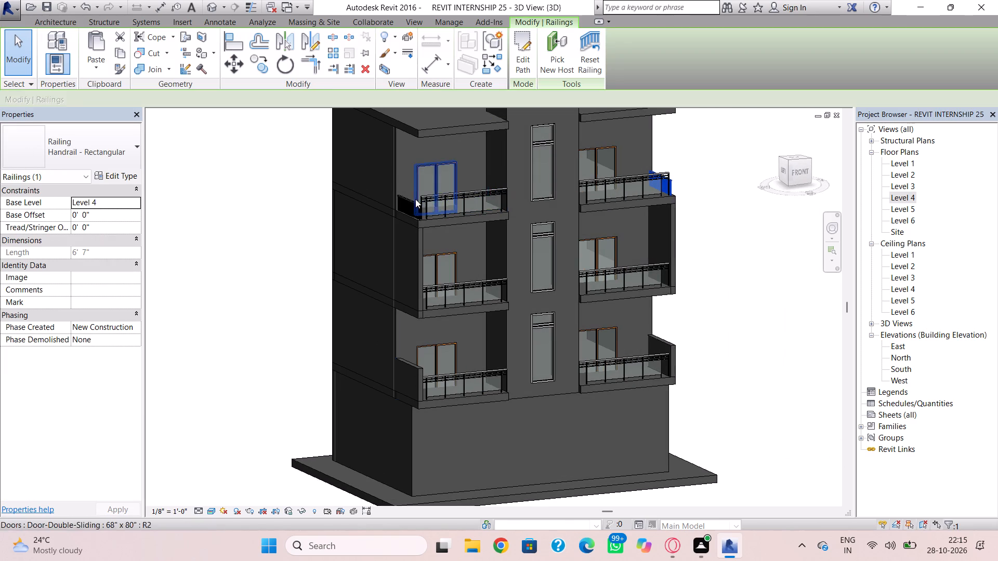
left_click(409, 202, "ctrl")
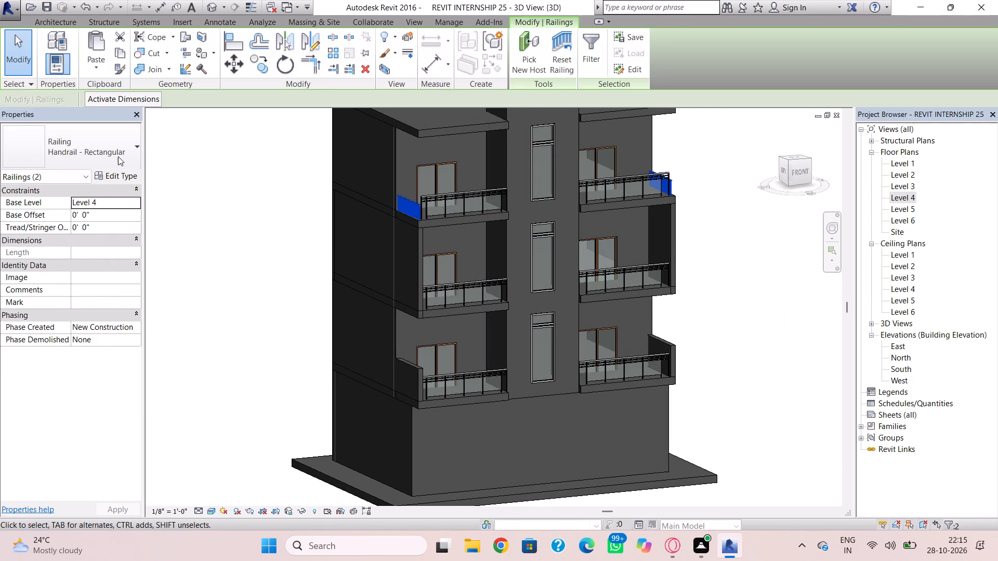
left_click(118, 156)
left_click(95, 209)
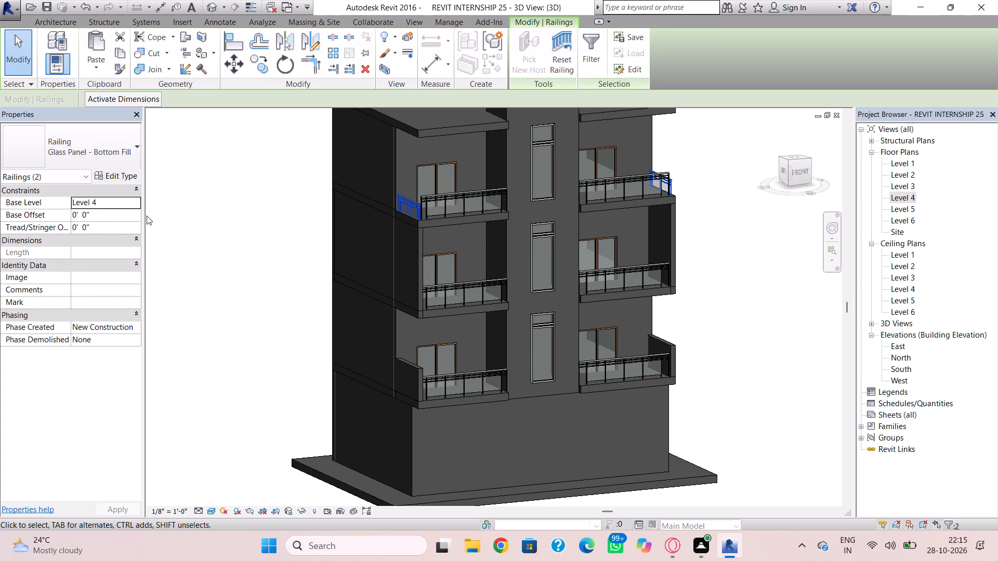
Set the base offset of both Level 4 balcony side railings to 1'.
left_click(115, 216)
type("1'")
key("Return")
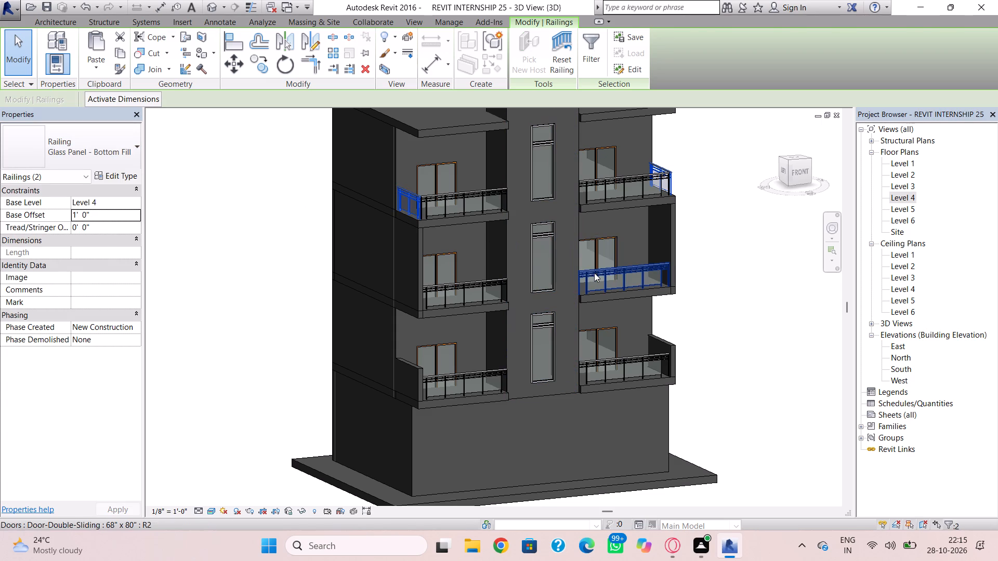
Open the profile of the ground-floor front wall for editing in the 3D view.
key("Escape")
scroll(597, 278, "down", 3)
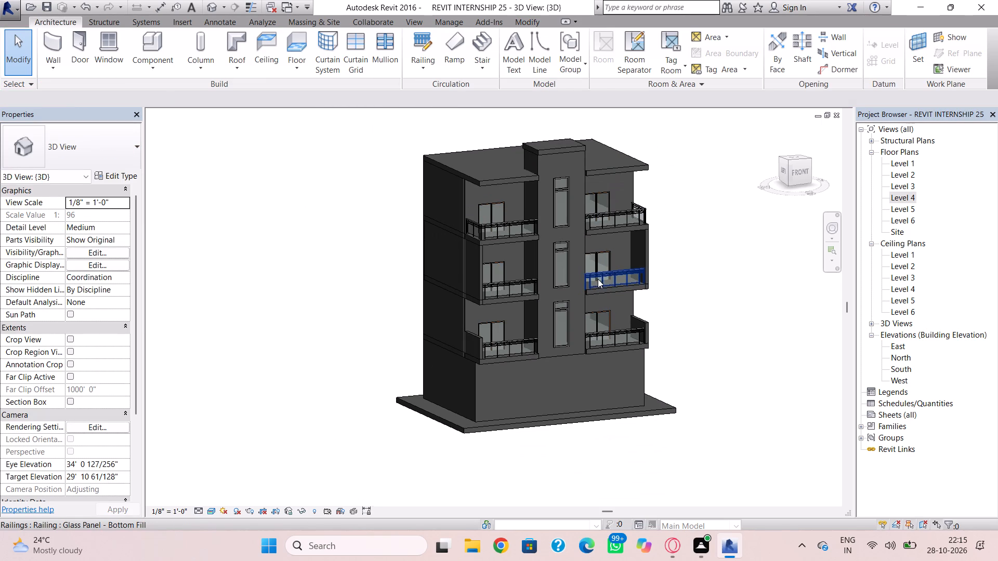
key("Escape")
right_click_drag(690, 304, 689, 305, "shift")
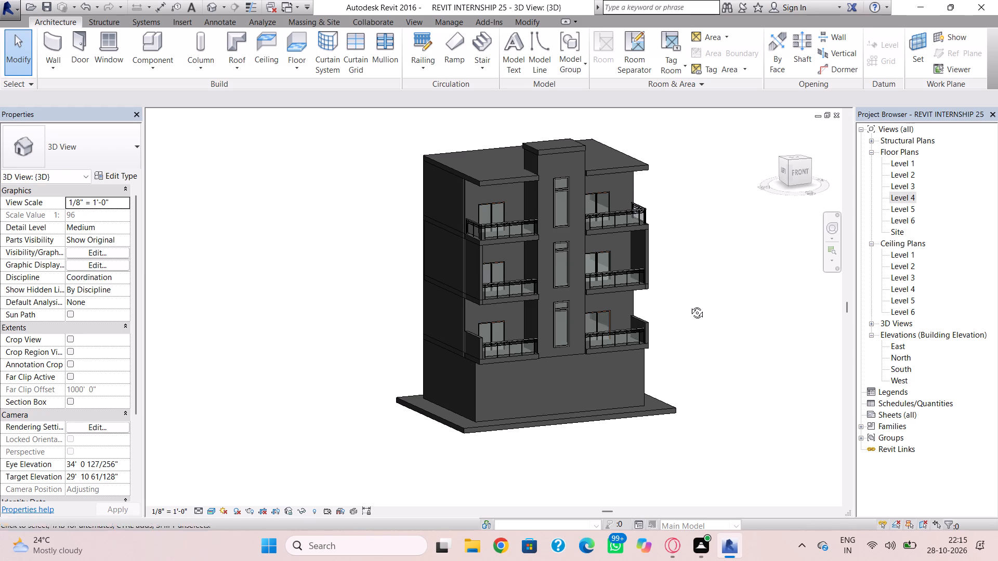
right_click_drag(689, 305, 656, 291, "shift")
left_click(642, 381)
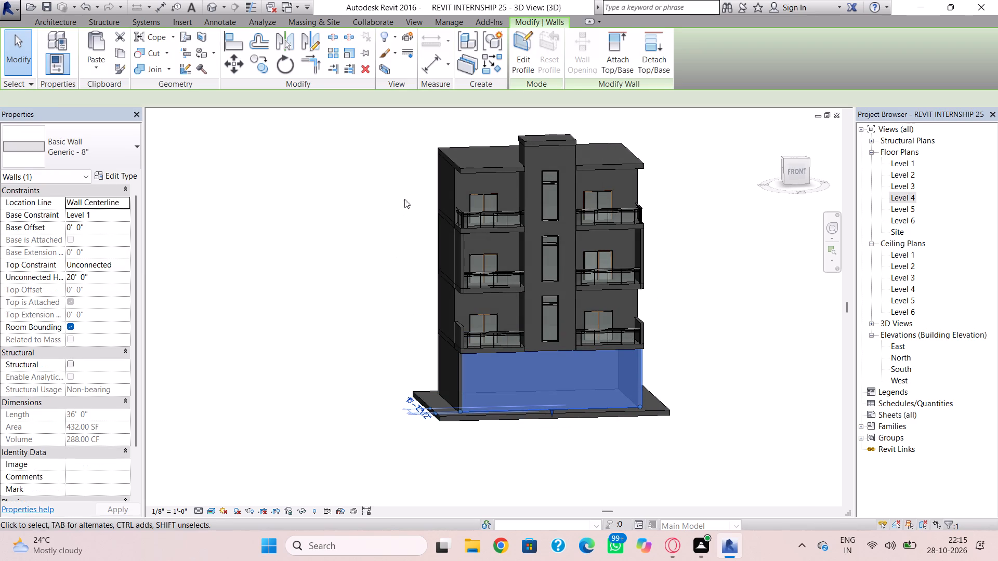
left_click(524, 55)
left_click(573, 280)
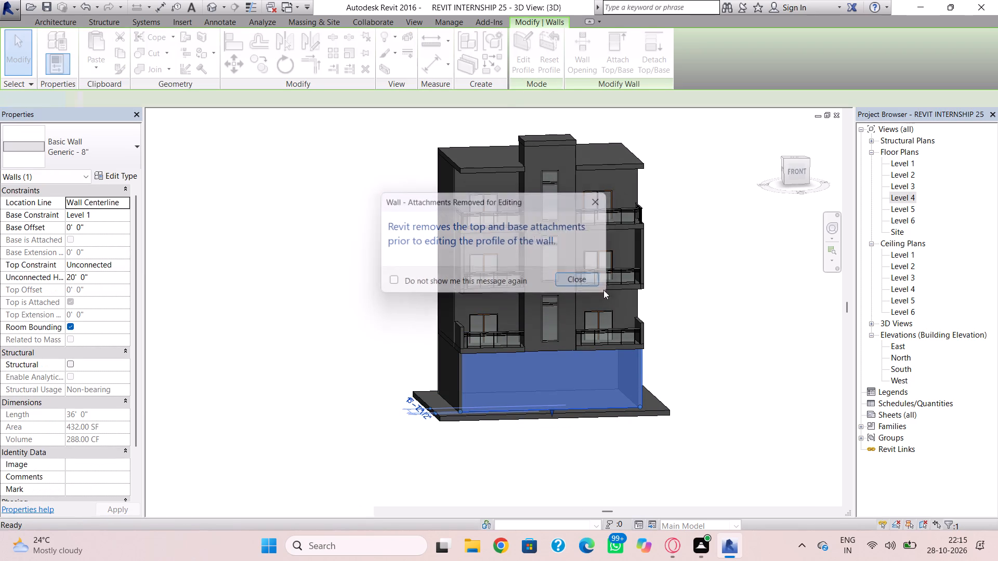
Sketch a rectangular opening about 8'-10" high near the front wall's left end, reaching down to the wall base.
right_click_drag(718, 308, 700, 282, "shift")
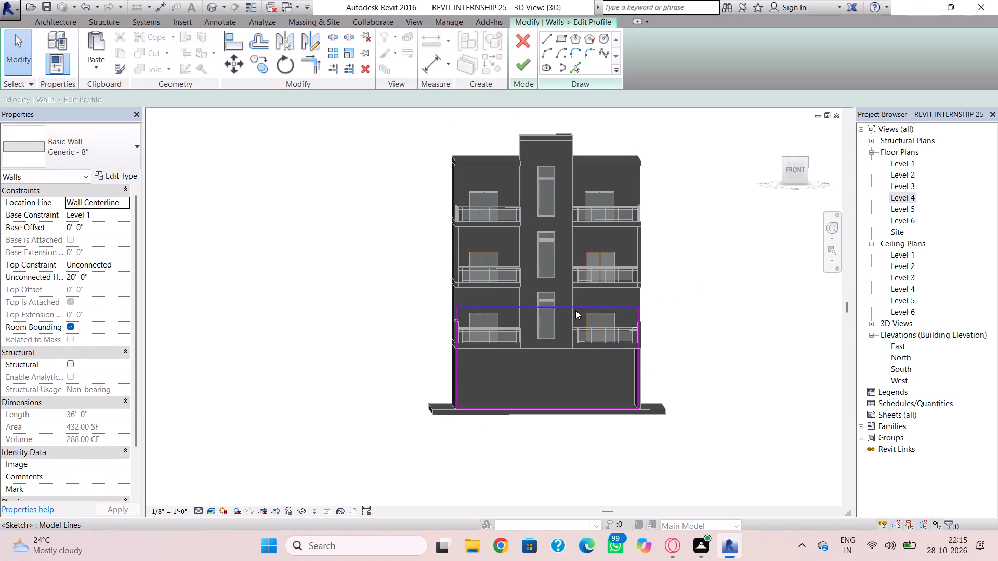
left_click(562, 42)
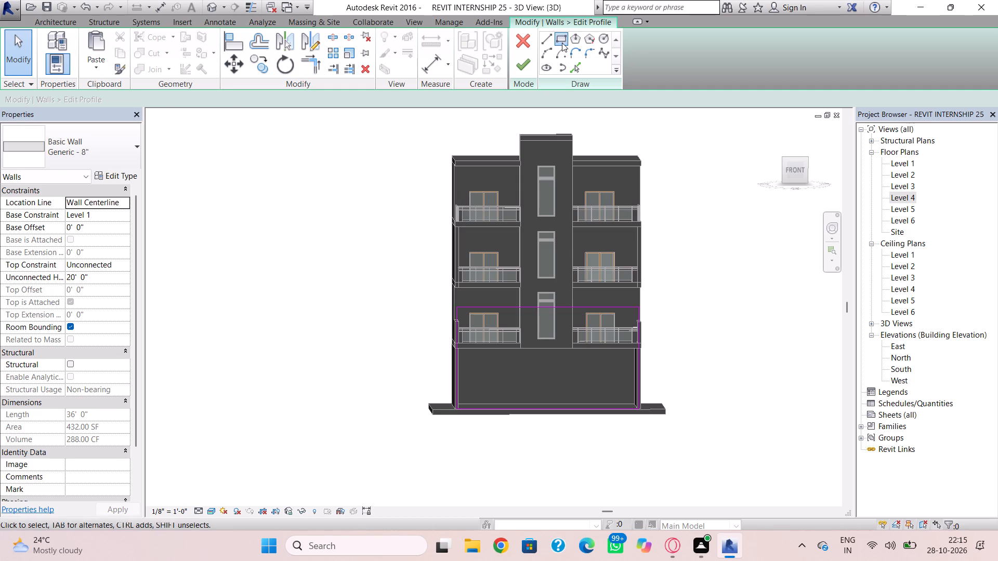
left_click(481, 364)
scroll(531, 401, "down", 1)
middle_click_drag(530, 397, 515, 392)
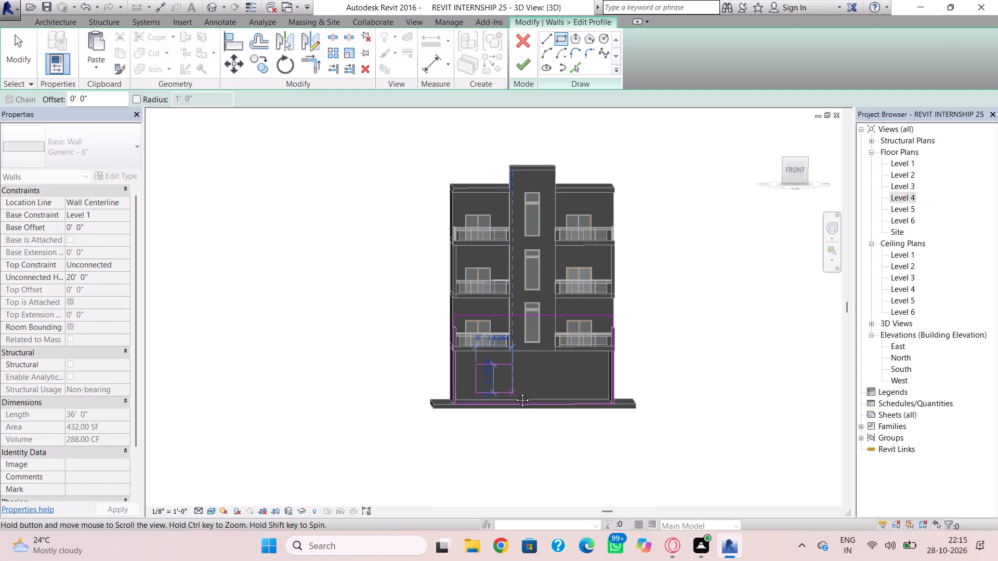
middle_click_drag(515, 392, 514, 392)
scroll(511, 392, "up", 8)
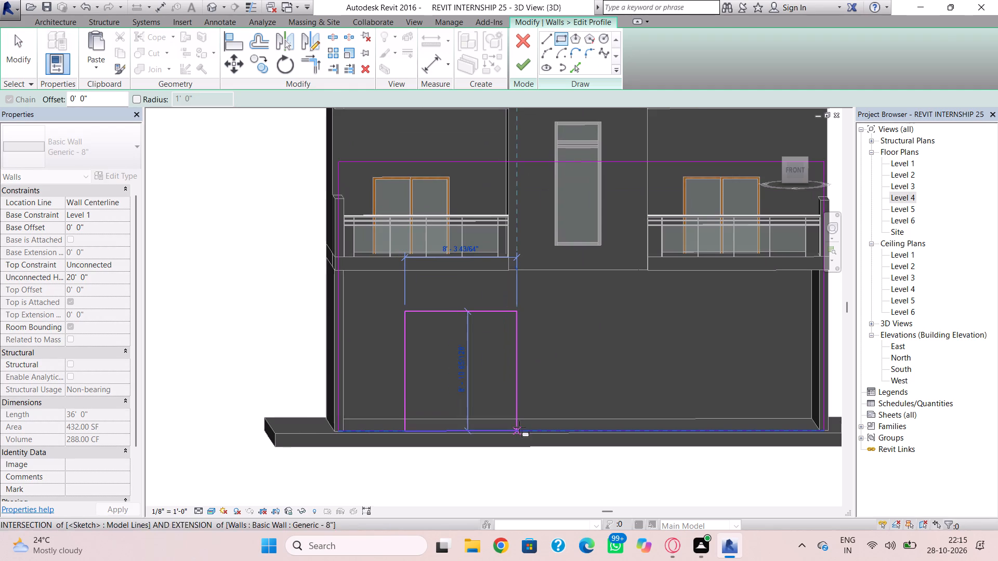
left_click(524, 426)
key("Escape")
key("Escape")
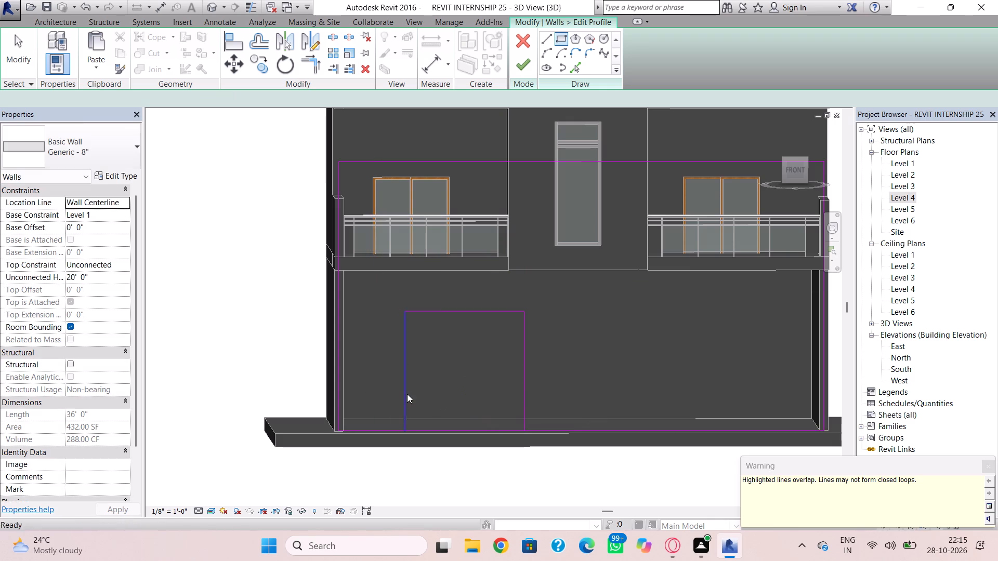
Nudge the opening's left side line outward, making the opening about 9'-10" wide.
left_click(407, 394)
key("Left")
key("Left")
key("Left")
key("Left")
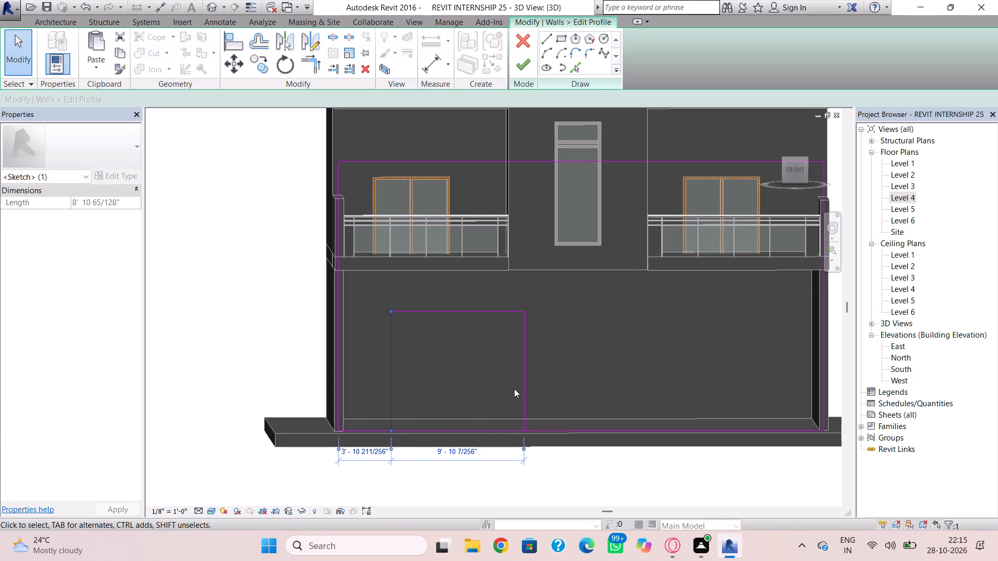
key("Escape")
Sketch a second rectangular opening from the wall base near the right end, aligned in height with the first opening.
scroll(664, 372, "down", 1)
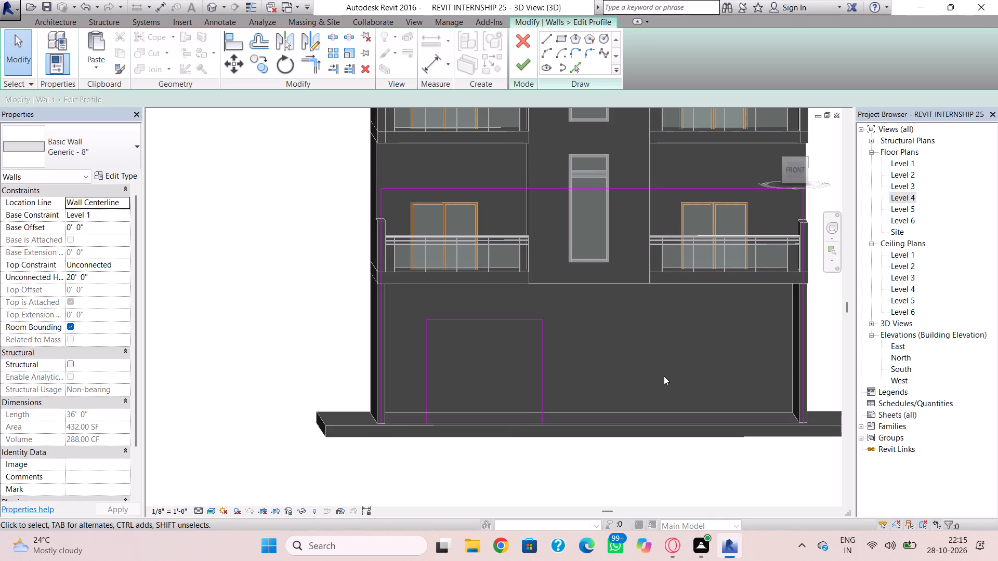
left_click(559, 32)
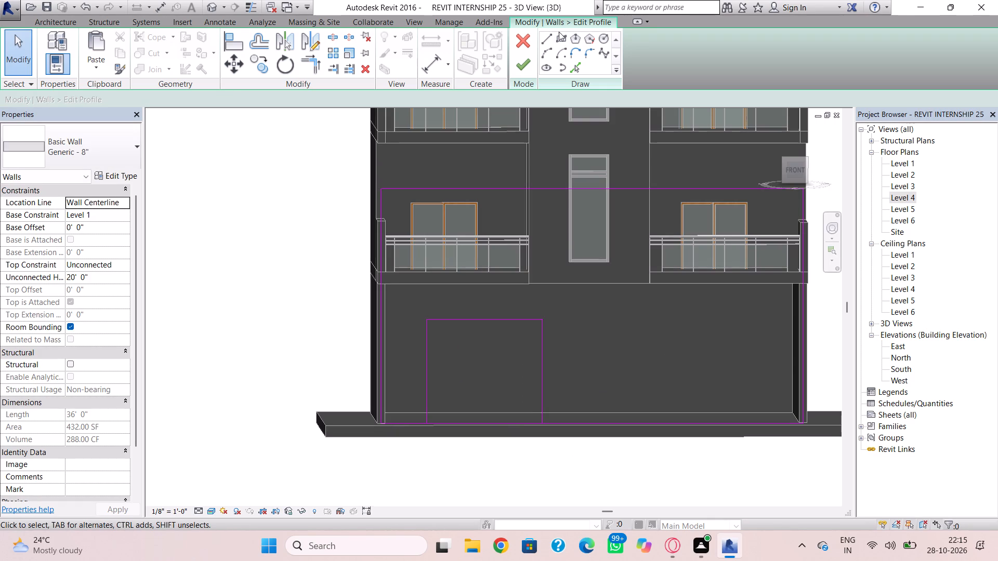
left_click(562, 38)
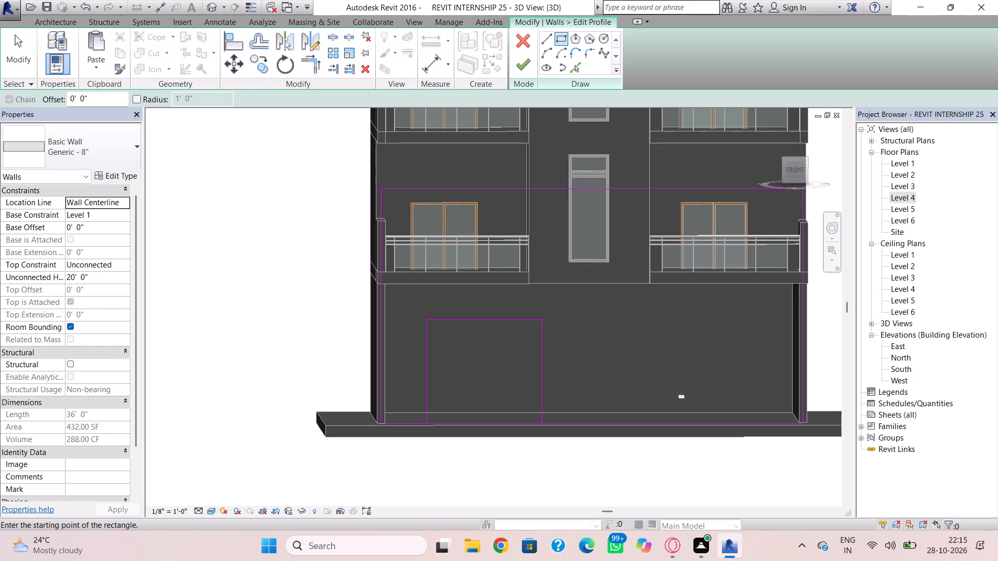
left_click(671, 419)
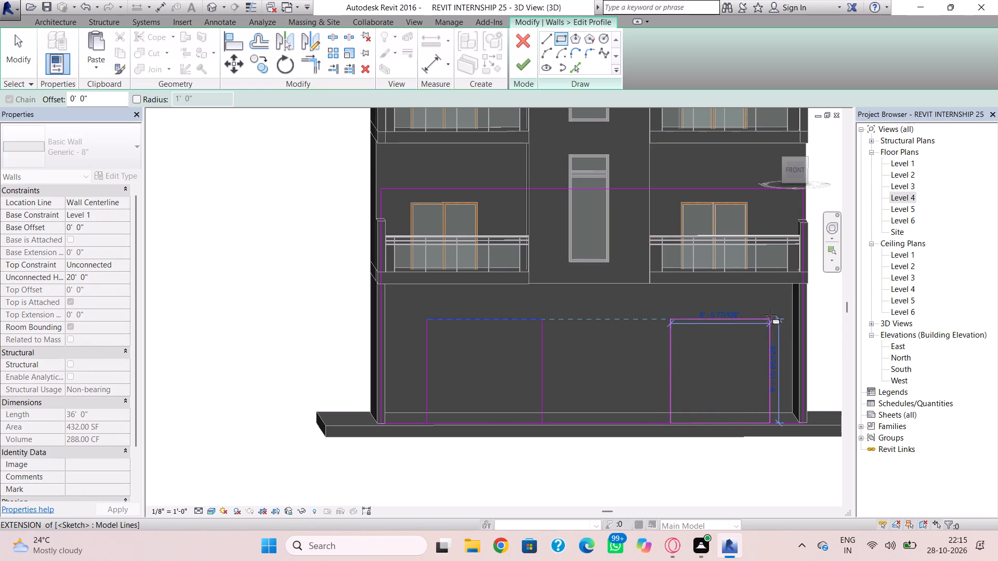
left_click(770, 314)
key("Escape")
key("Escape")
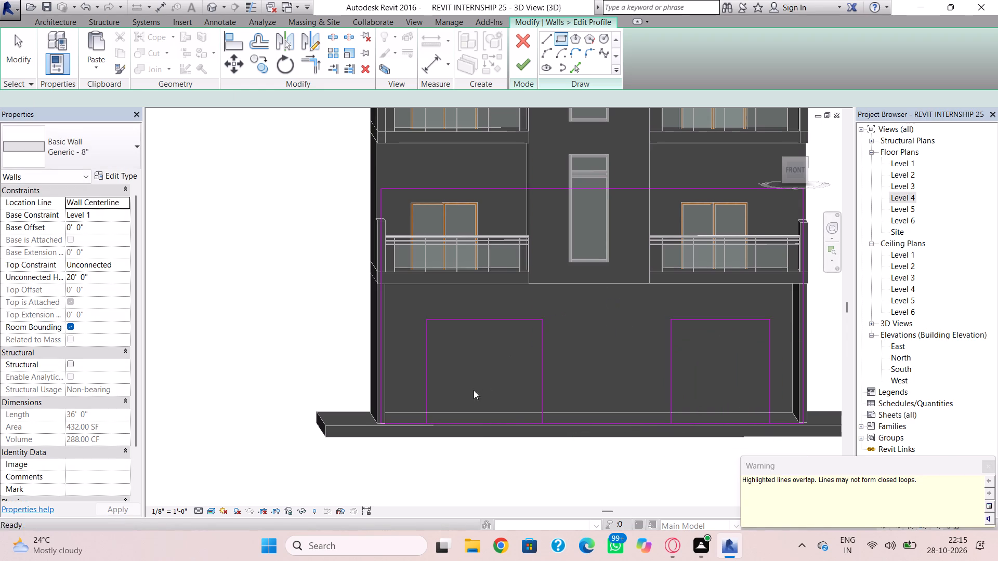
Delete the left opening's bottom line and the wall profile's full-length base line.
left_click(478, 421)
key("Delete")
left_click(508, 423)
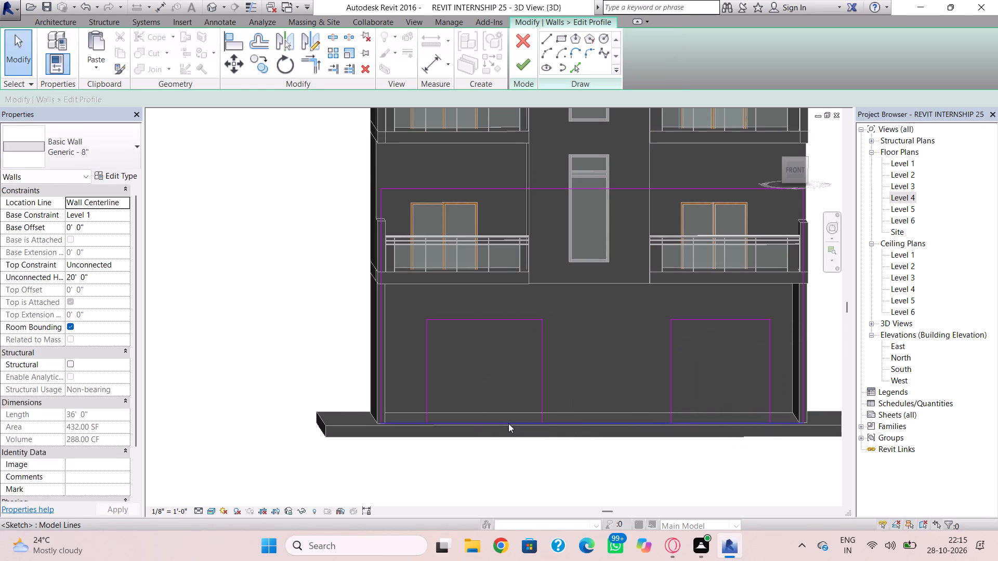
key("Delete")
Redraw the base line from the left opening to the wall's left corner and between the two openings.
left_click(544, 38)
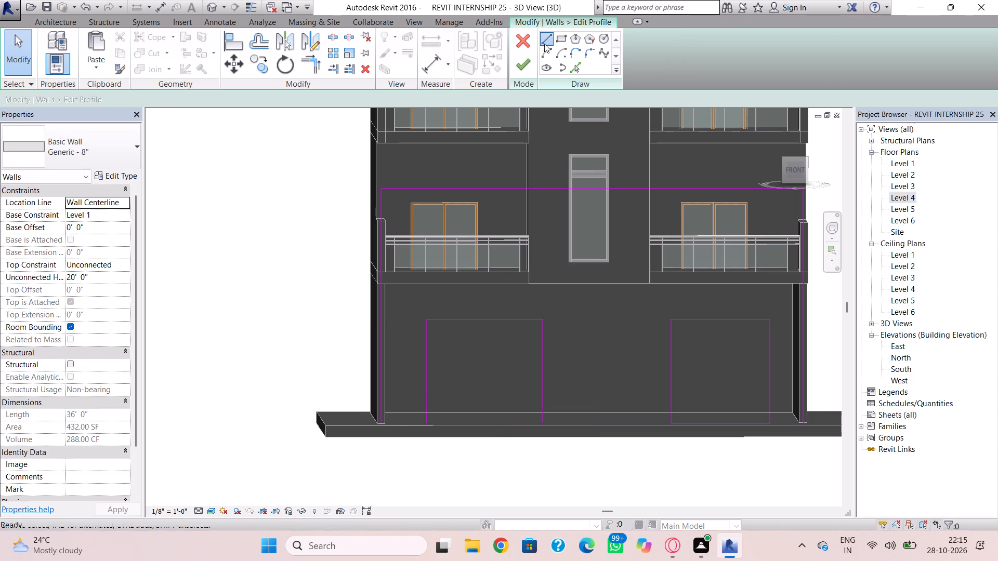
left_click(426, 424)
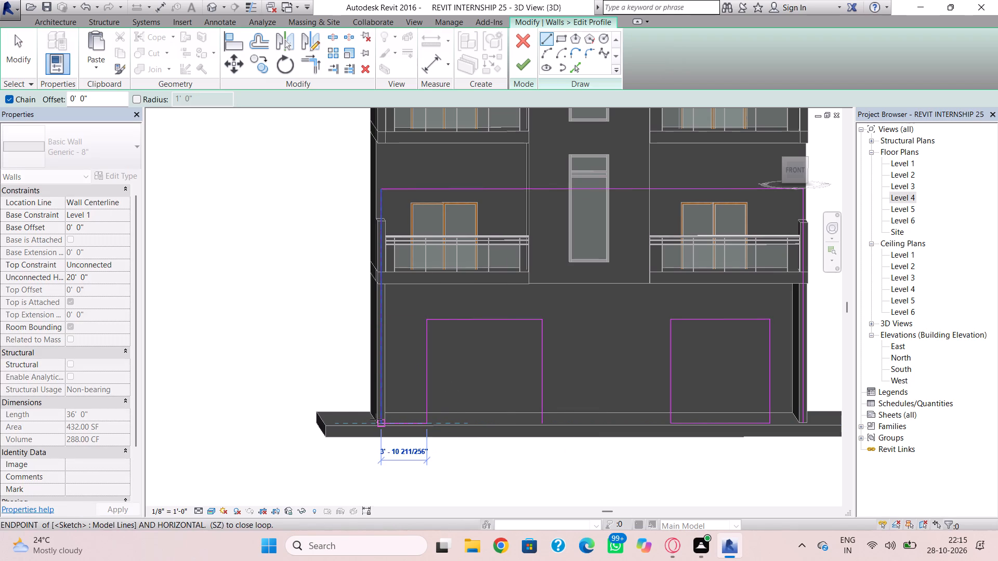
left_click(376, 419)
left_click(550, 424)
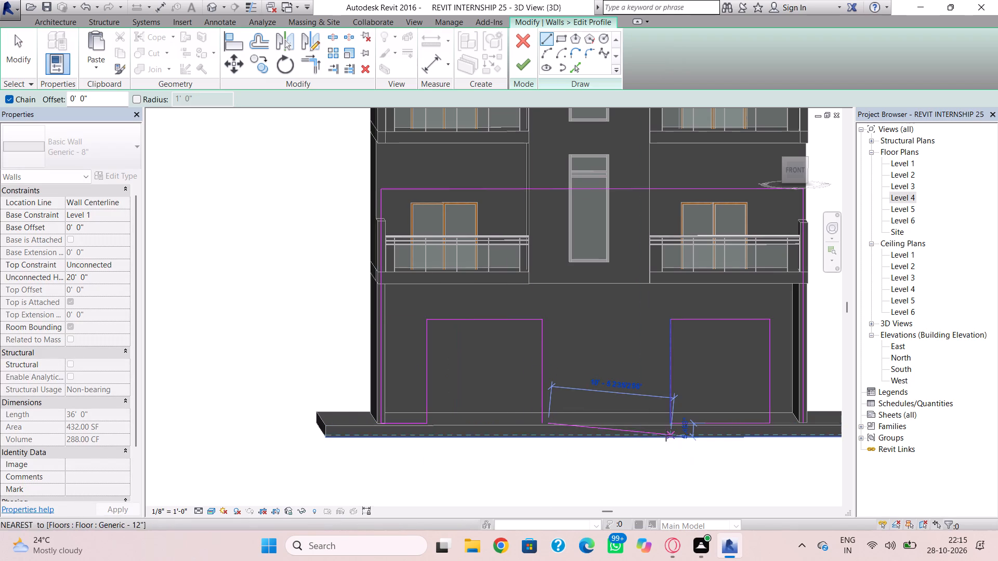
key("Delete")
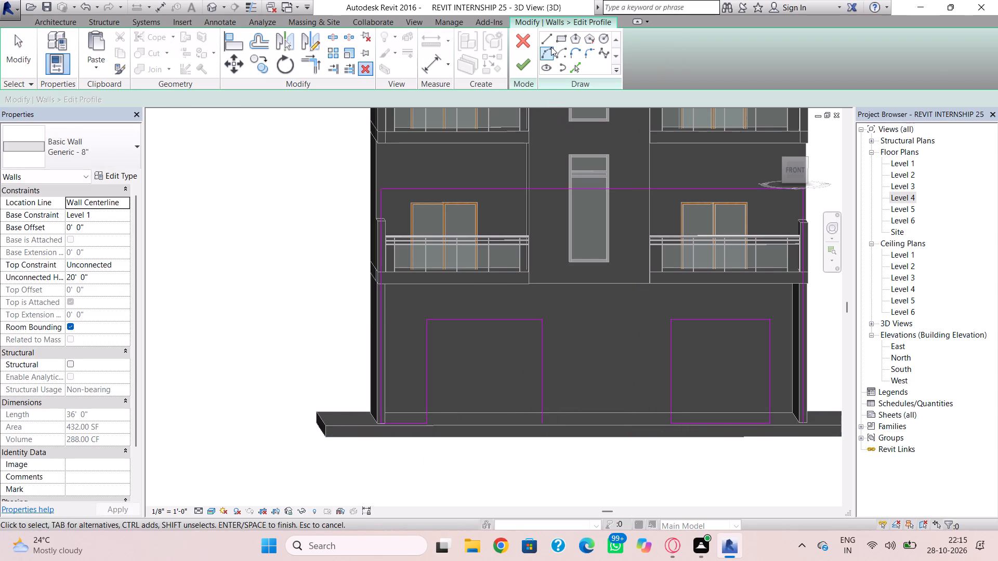
left_click(550, 47)
left_click(549, 42)
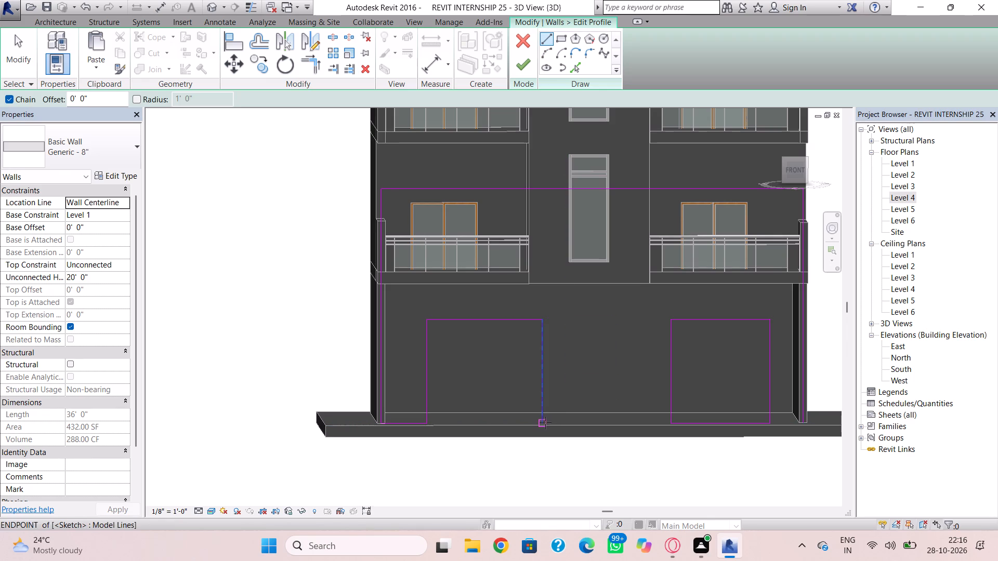
left_click(544, 420)
left_click(668, 420)
key("Delete")
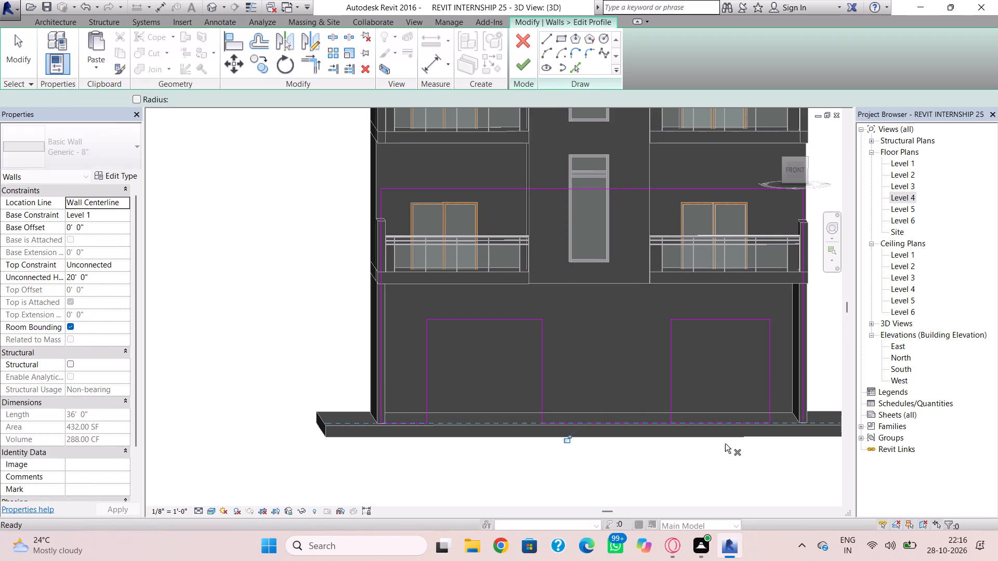
key("Escape")
key("Escape")
Delete the right opening's bottom line, close the base to the wall's right corner, and finish the profile.
left_click(719, 426)
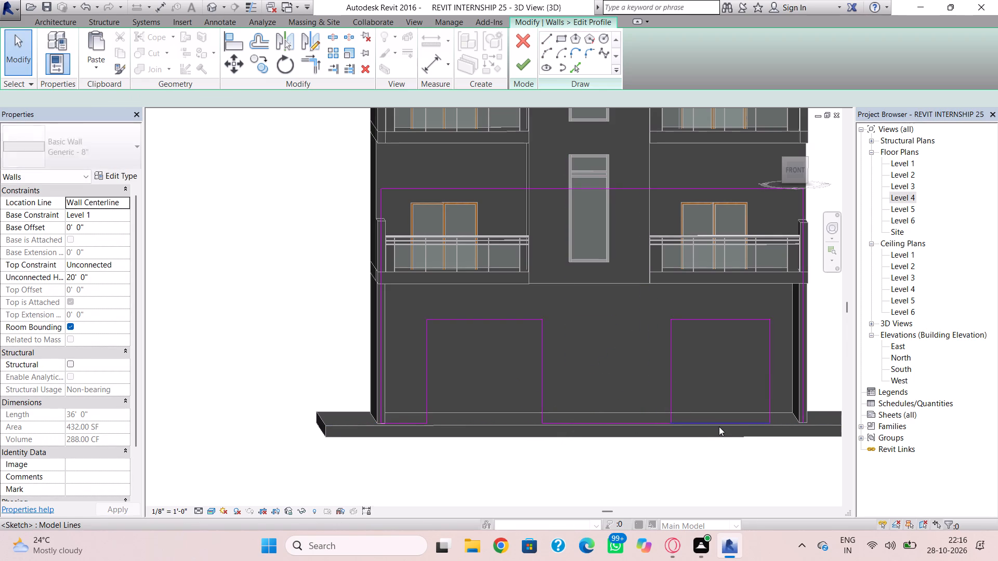
key("Delete")
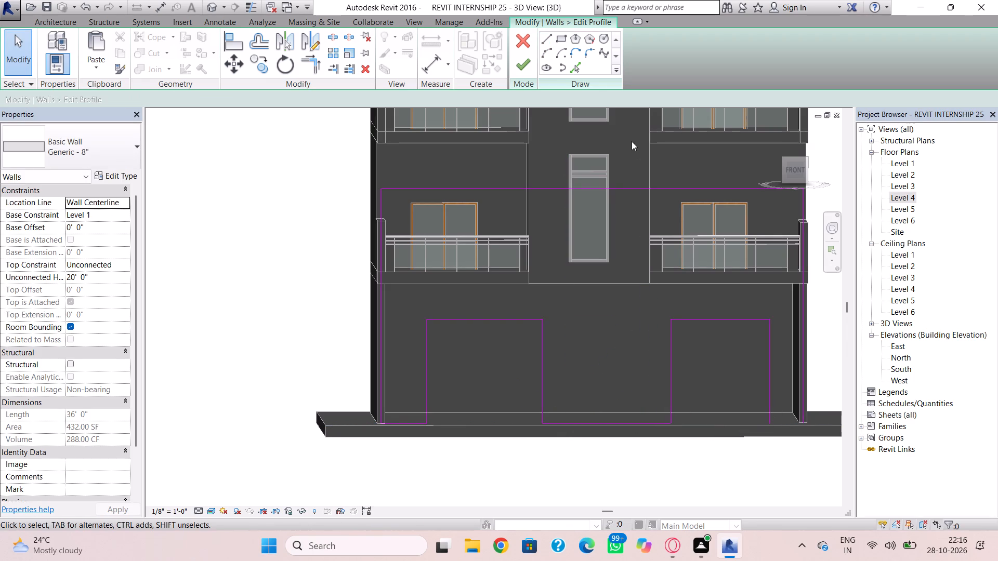
left_click(546, 41)
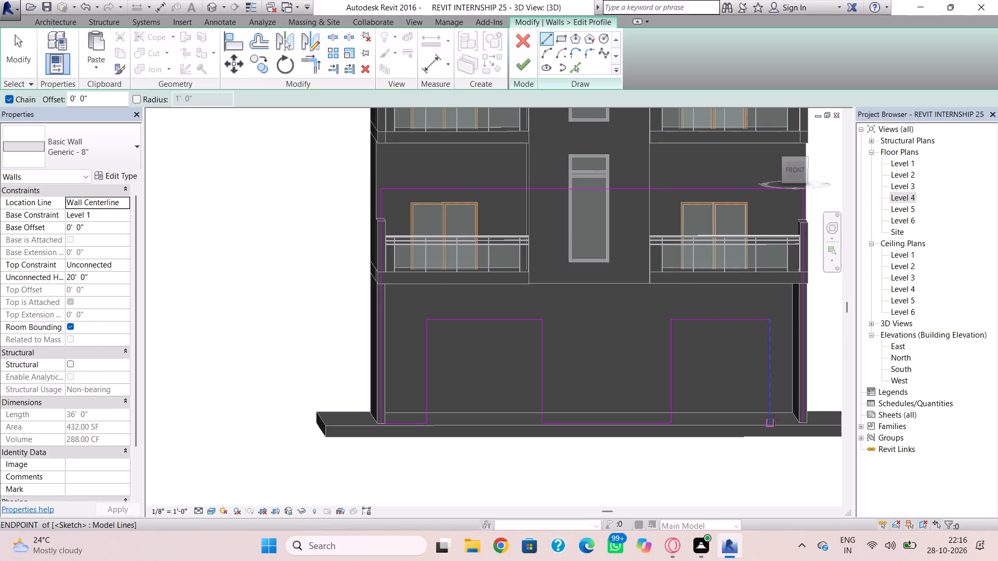
left_click(772, 422)
left_click(804, 419)
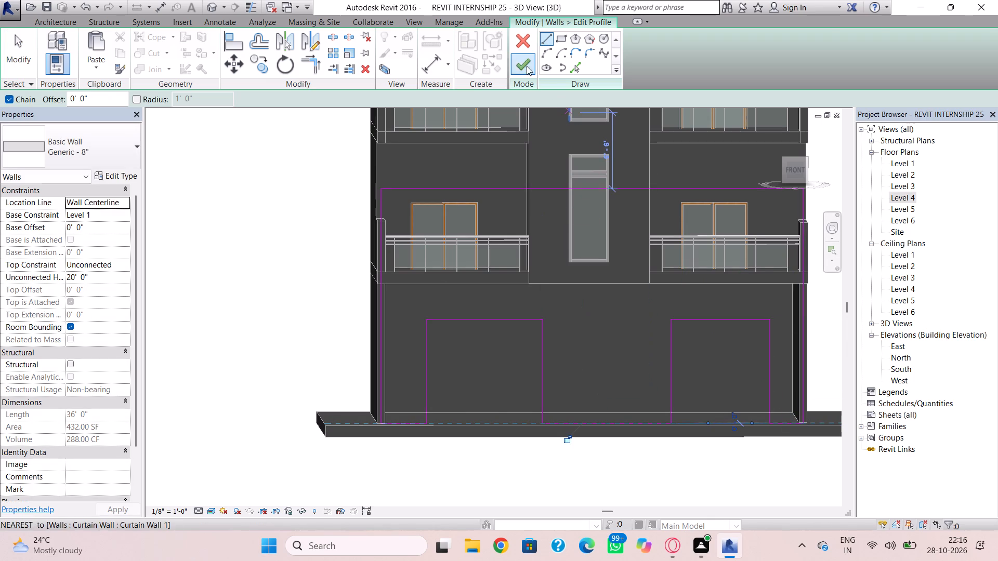
left_click(518, 71)
Reopen the ground-floor front wall's profile and nudge the left opening's left side line slightly toward the wall's left end.
scroll(619, 289, "down", 2)
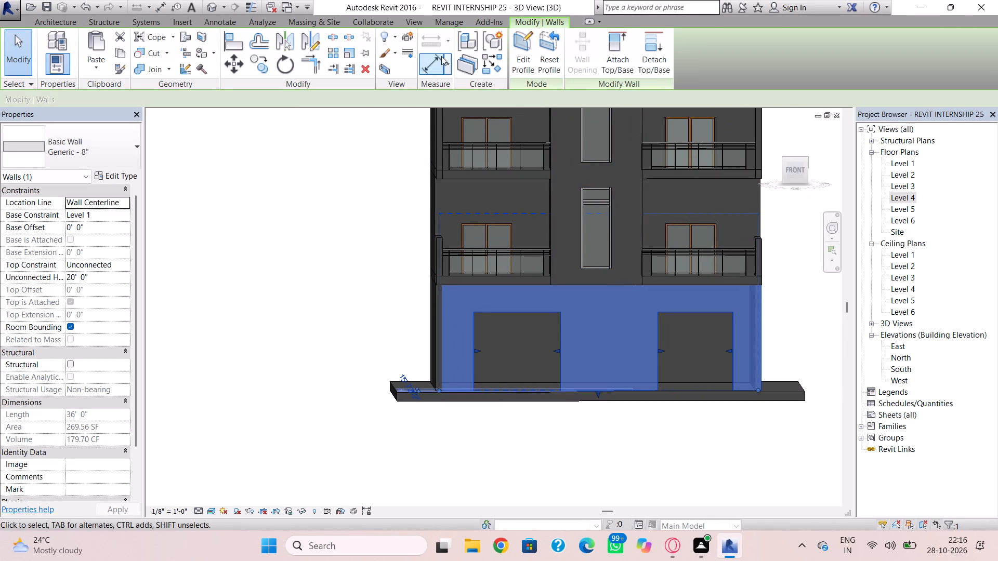
left_click(523, 36)
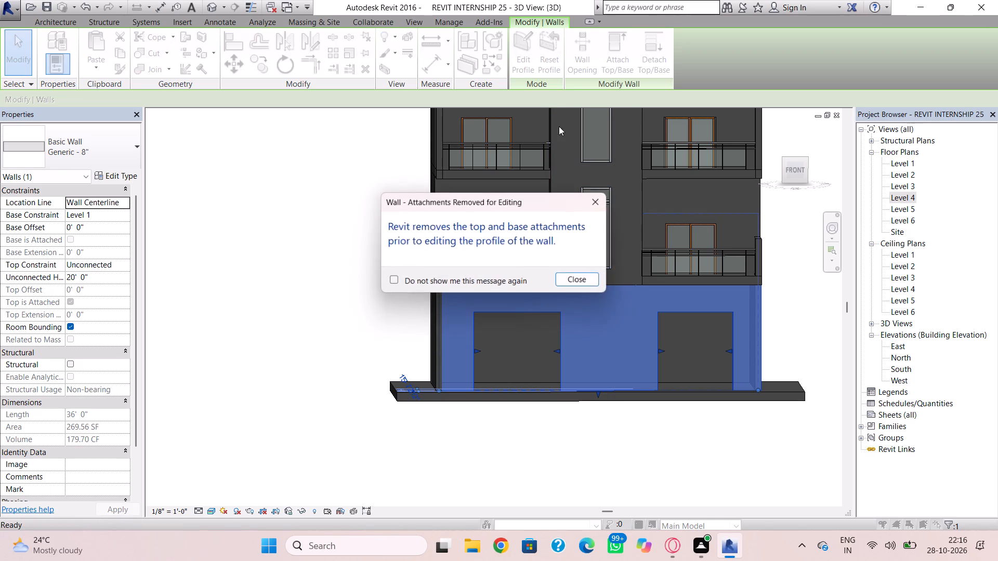
left_click(571, 279)
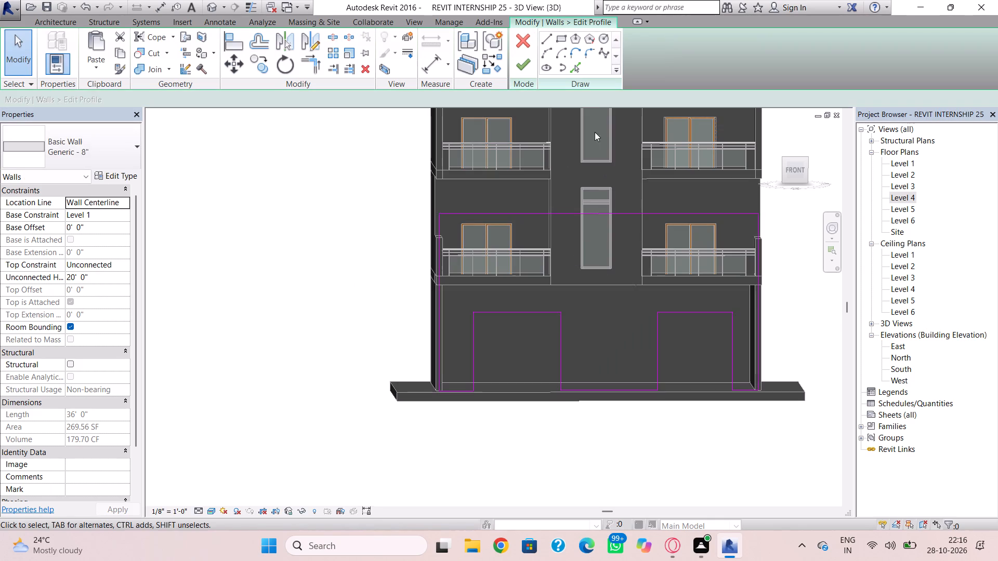
left_click(564, 36)
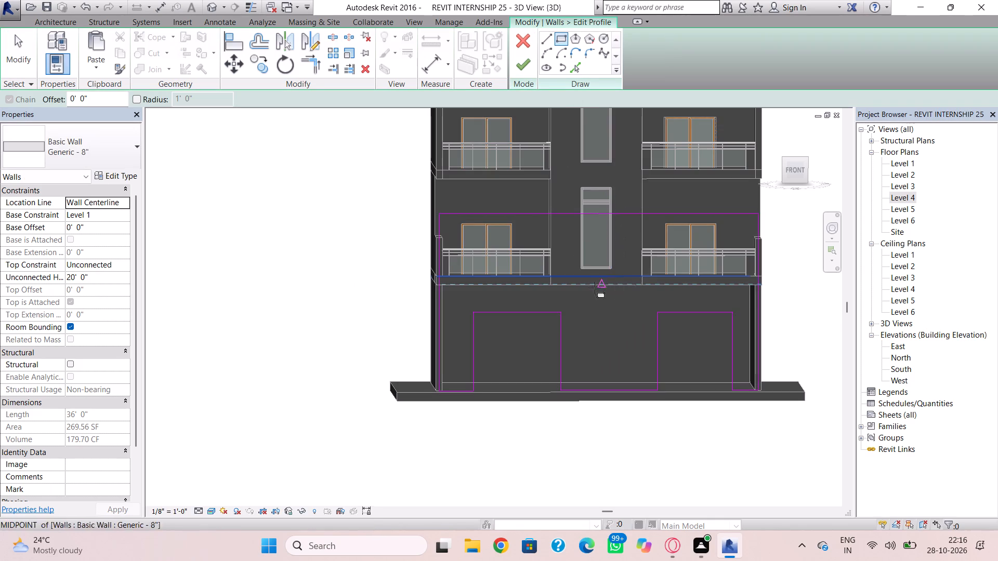
key("Escape")
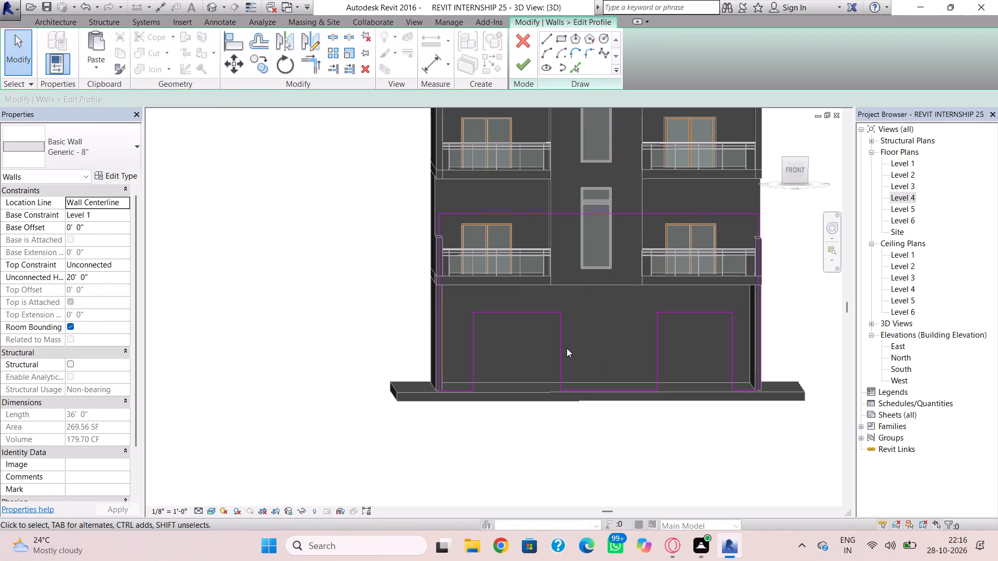
left_click(566, 350)
left_click(470, 358)
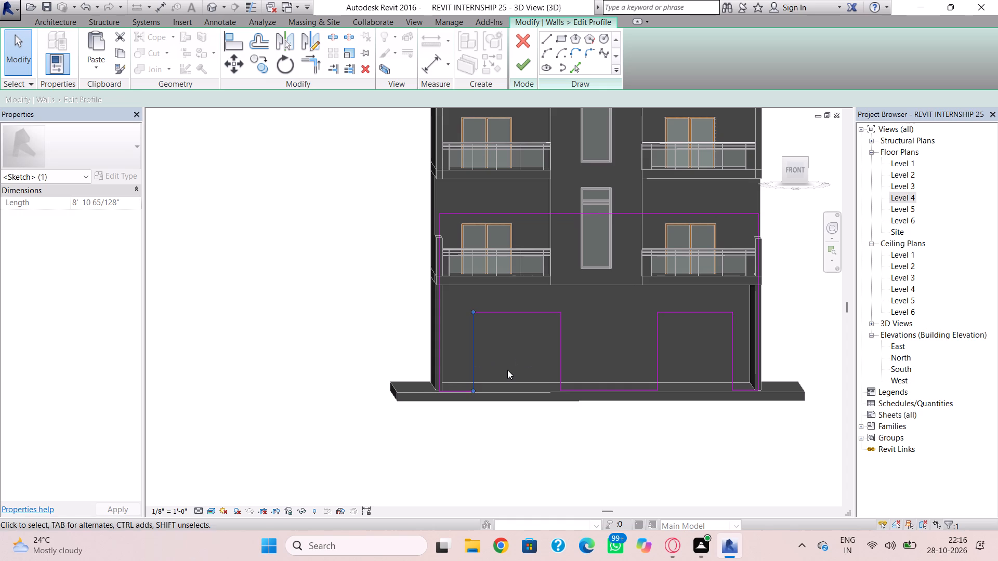
key("Left")
key("Left")
Nudge the left opening's right side line leftward to narrow the opening to roughly the right opening's width.
left_click(563, 361)
key("Left")
key("Left")
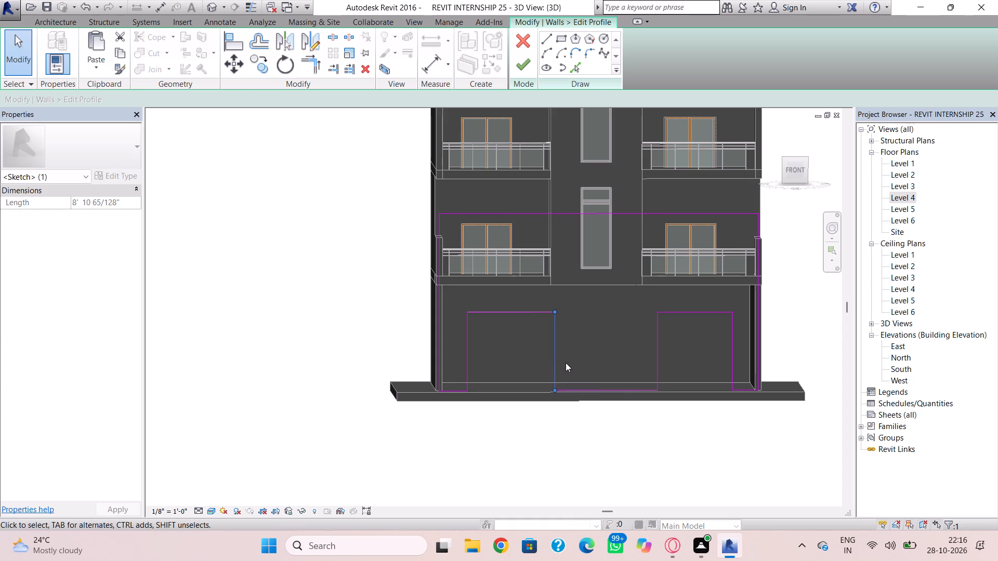
key("Left")
key("Left")
key("Left")
key("Left")
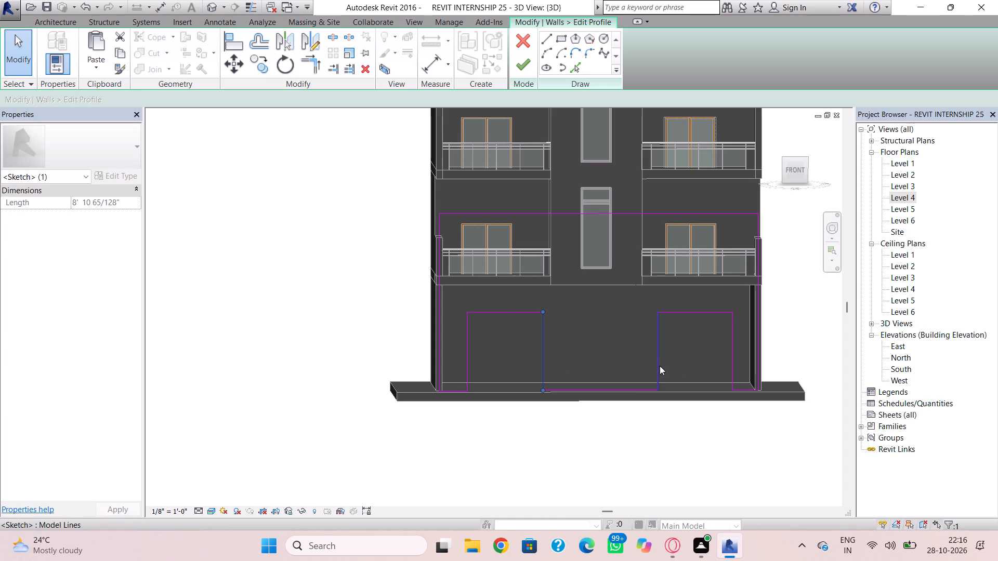
Nudge the right opening's left side line toward the wall's centre to widen that opening slightly.
left_click(656, 359)
key("Left")
key("Left")
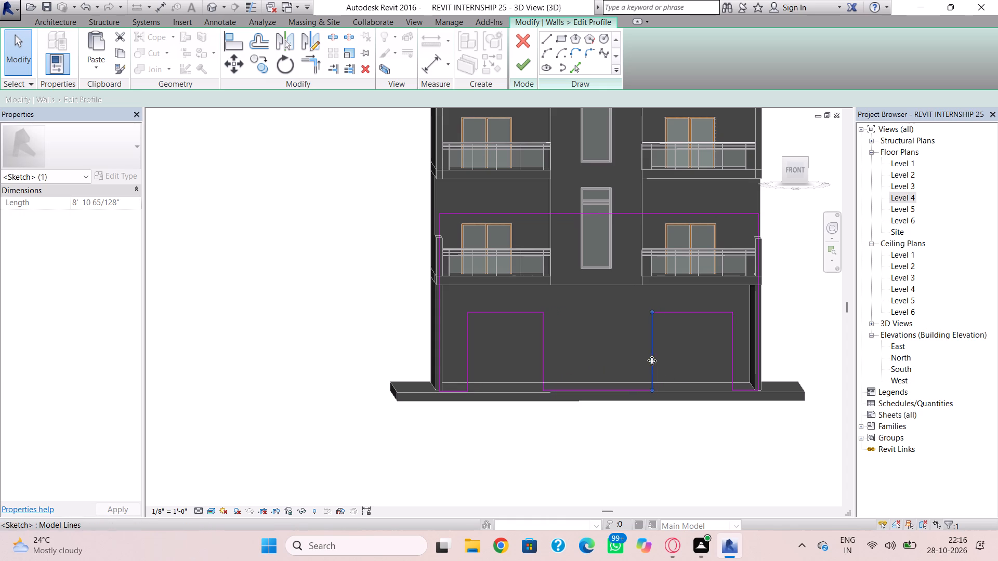
key("Left")
left_click(617, 344)
Sketch a rectangle about 10' 3" wide between the two openings, reaching down to the wall's base line.
left_click(558, 35)
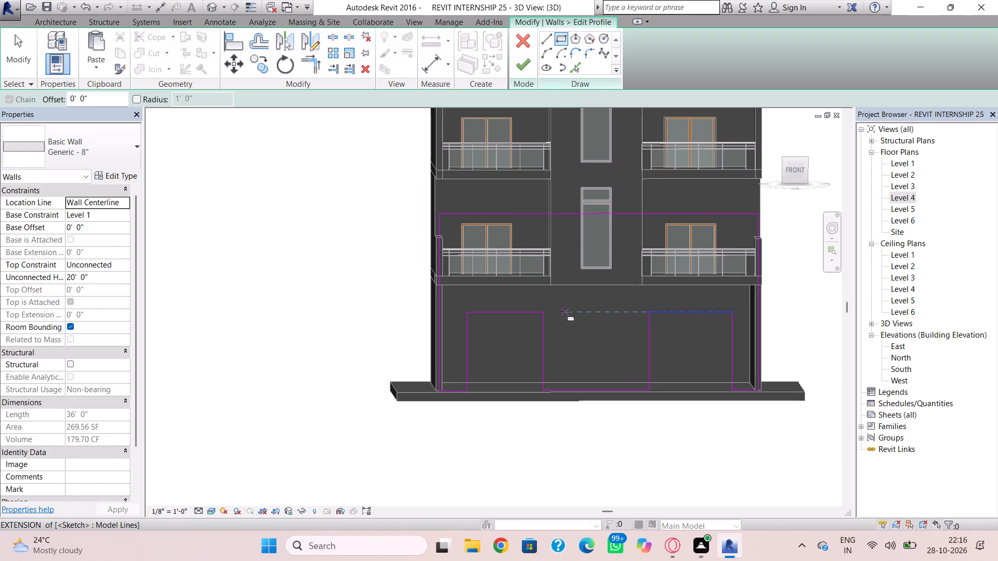
left_click(552, 306)
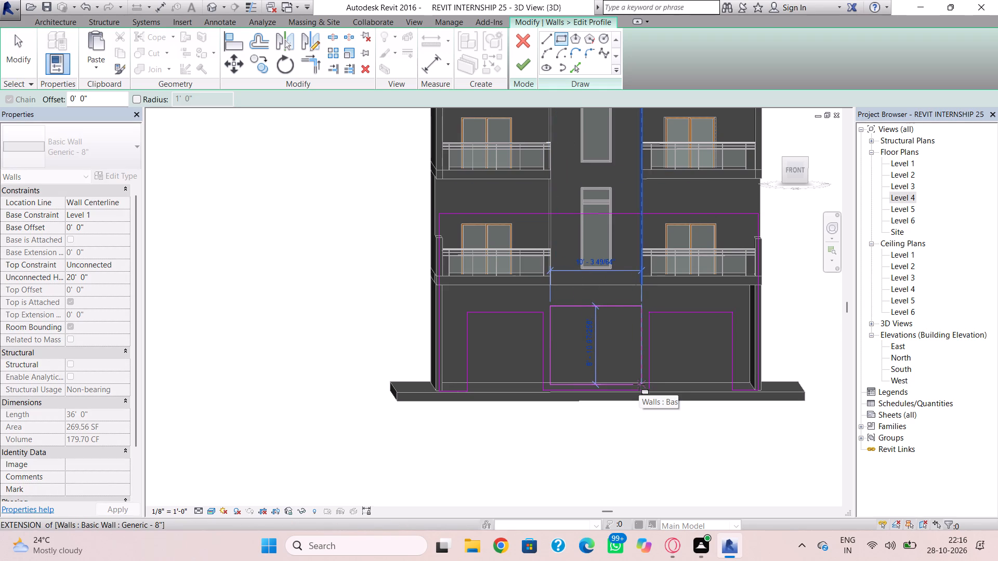
scroll(639, 384, "up", 3)
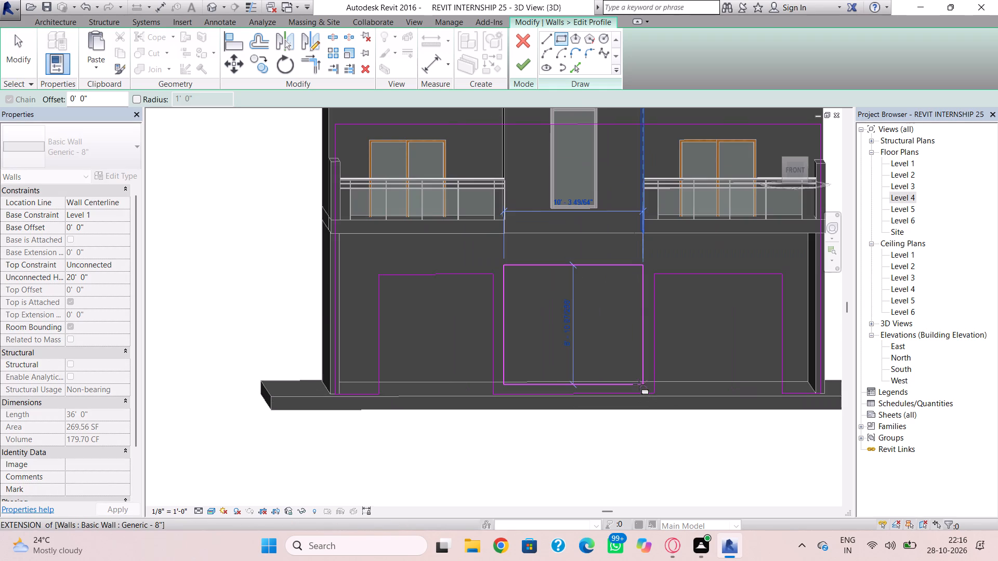
left_click(639, 395)
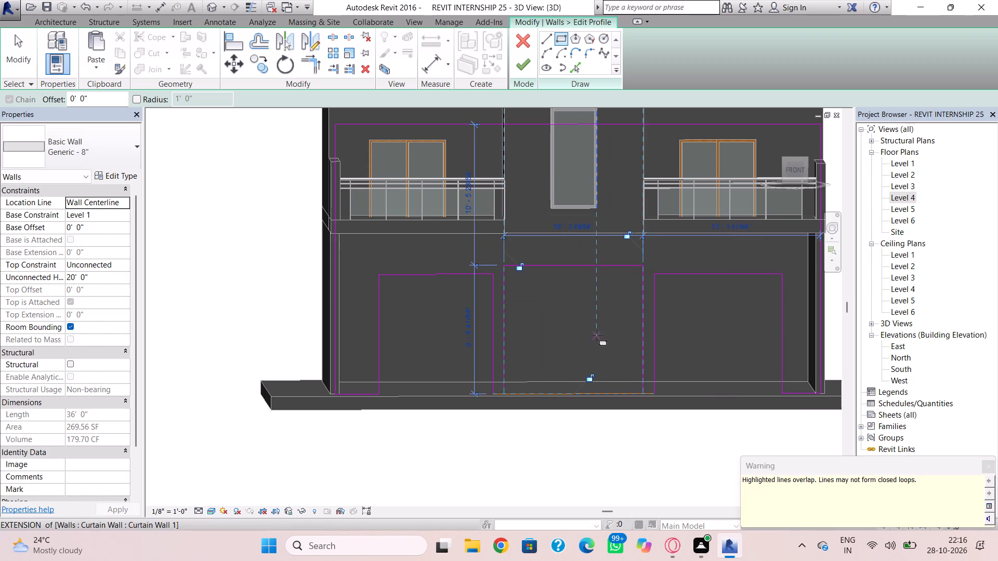
key("Escape")
key("Escape")
Nudge the central rectangle's top line upward so it sits higher above the tops of the side openings.
left_click(595, 266)
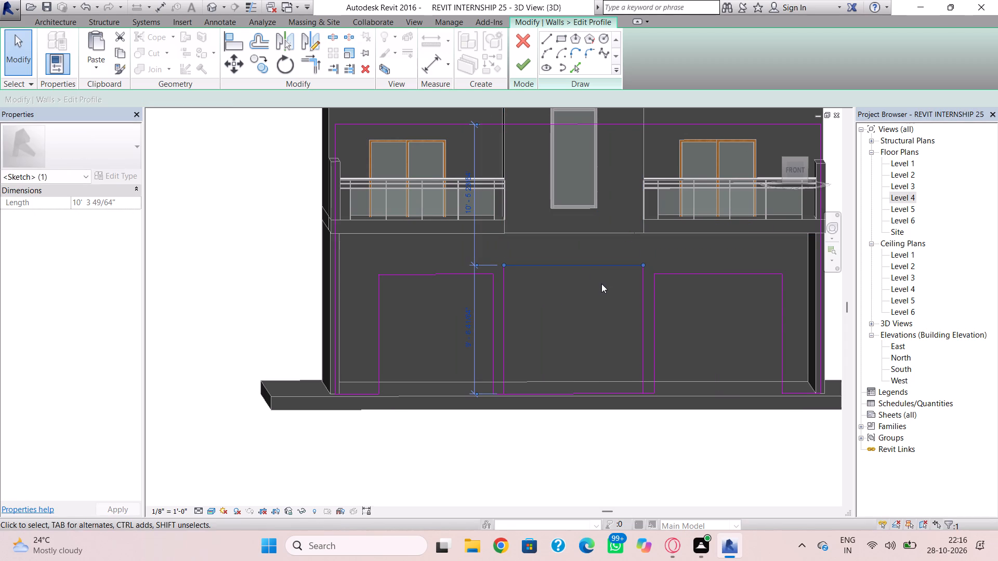
key("Up")
key("Up")
key("Up")
key("Up")
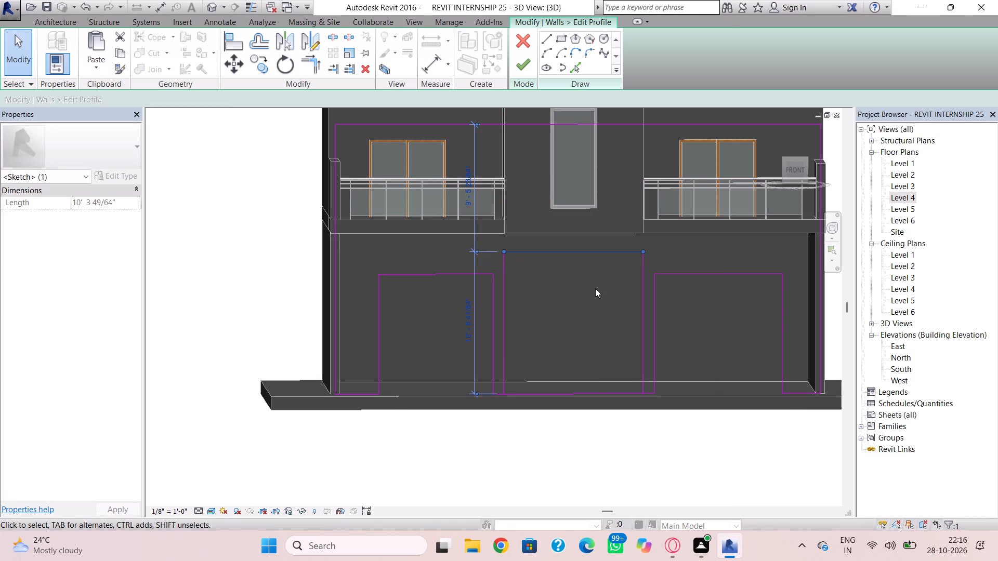
left_click(592, 292)
Delete the central rectangle's bottom line and the overlapping base line between the two side openings.
left_click(618, 394)
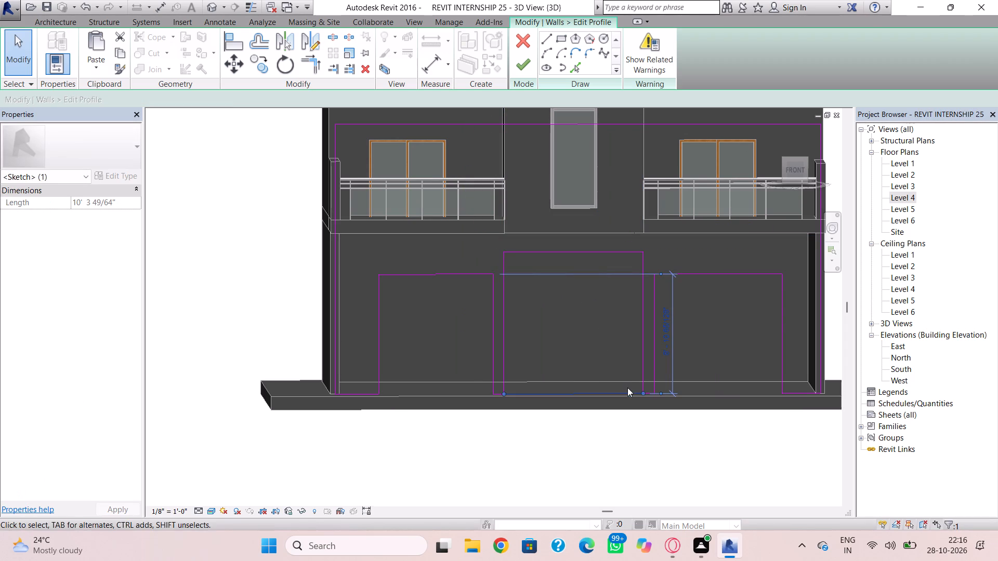
key("Delete")
left_click(622, 391)
key("Delete")
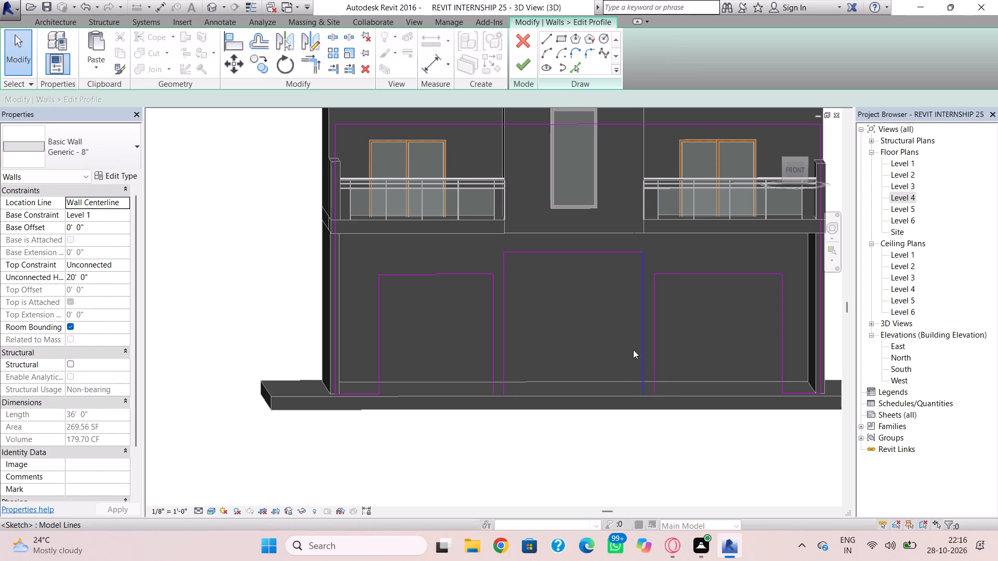
Draw short base lines closing the two piers beside the central opening, and finish the wall profile.
left_click(545, 39)
scroll(504, 385, "up", 4)
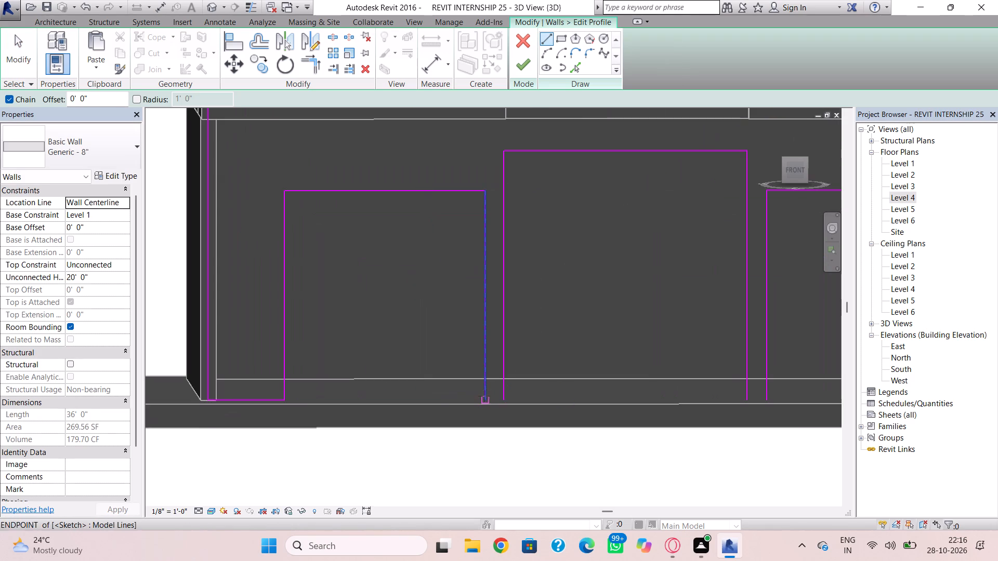
left_click(484, 396)
left_click(500, 403)
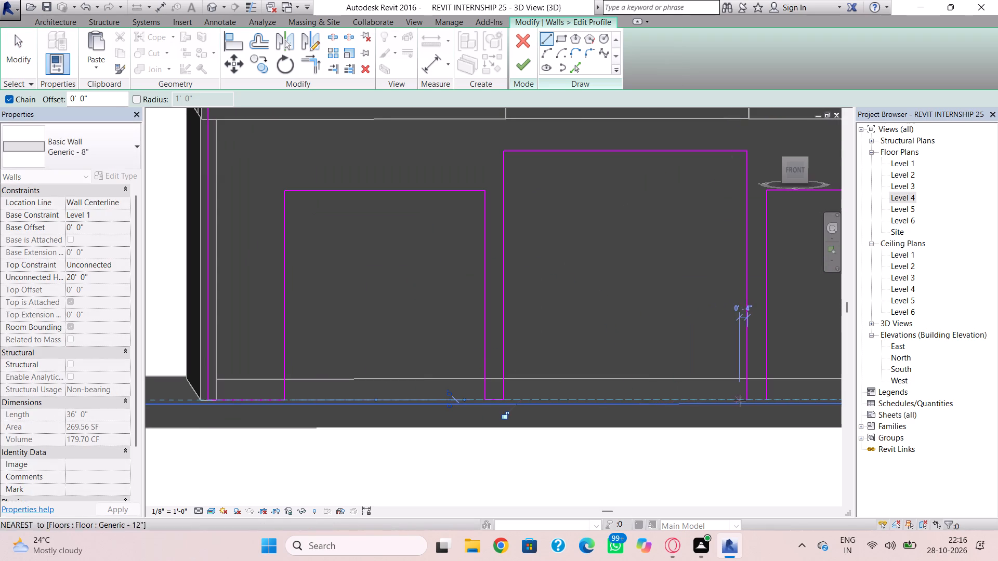
left_click(743, 402)
left_click(765, 404)
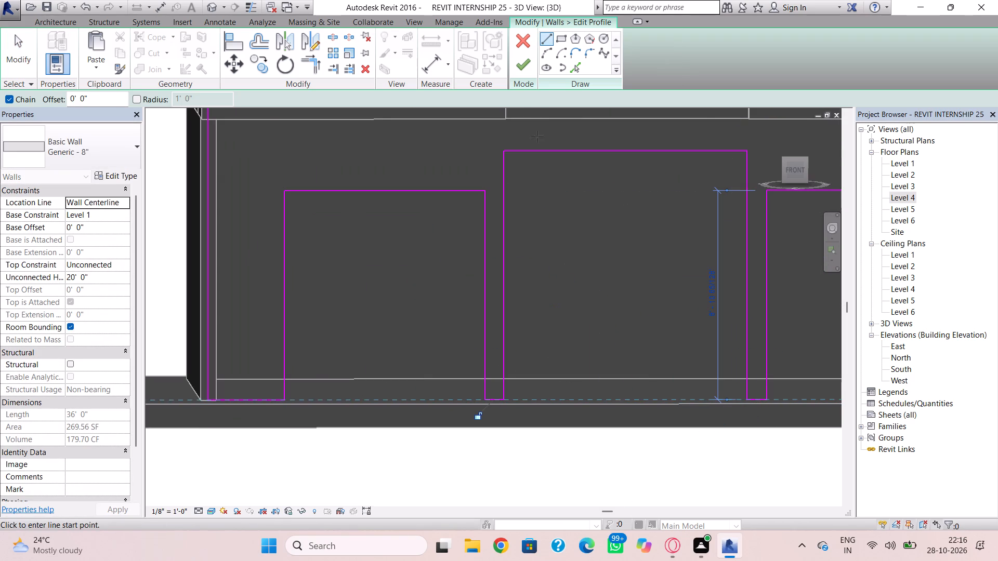
left_click(526, 68)
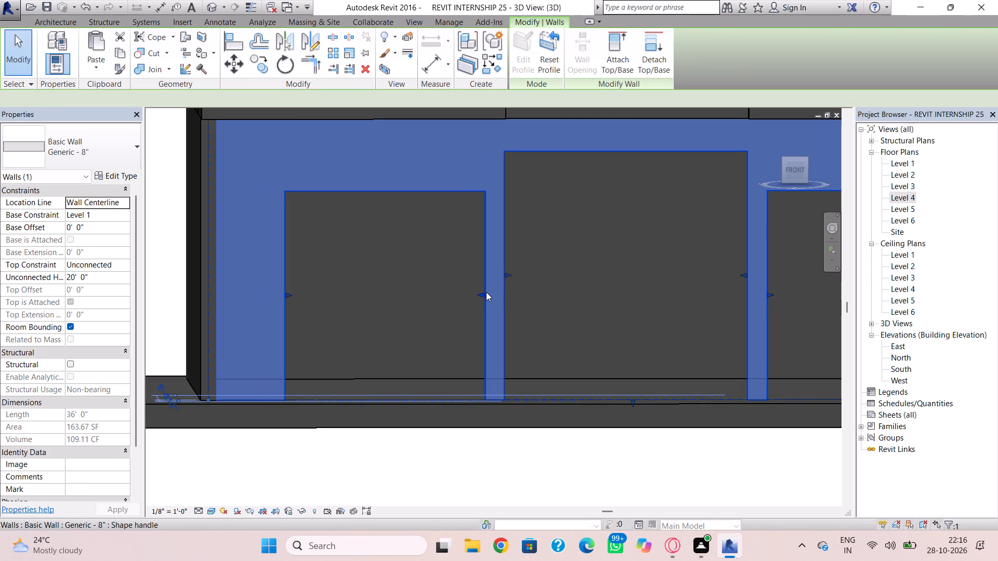
key("Escape")
Examine the three ground-floor openings and the front facade up to the roof in 3D.
scroll(486, 291, "down", 5)
right_click_drag(492, 304, 595, 353, "shift")
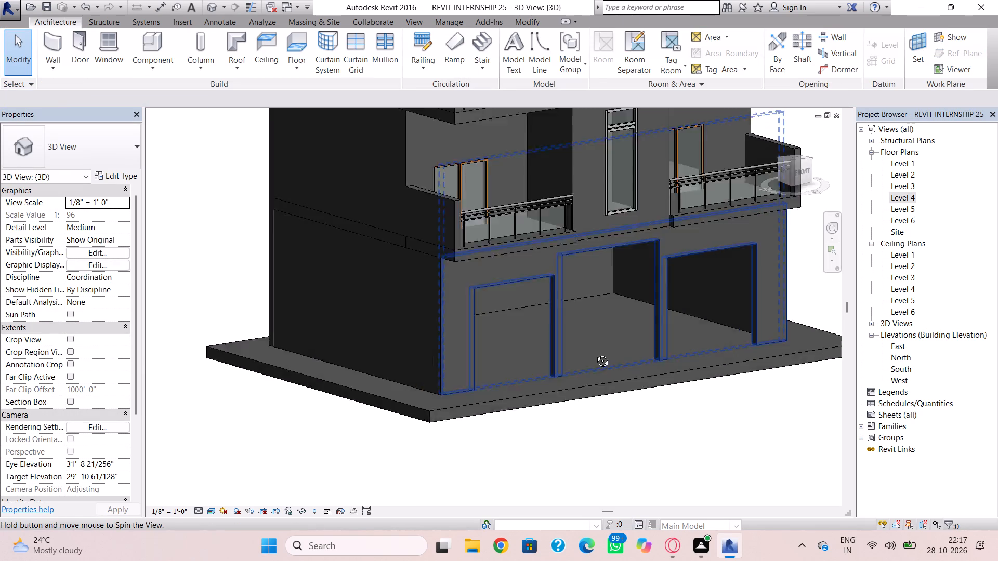
right_click_drag(595, 353, 489, 336, "shift")
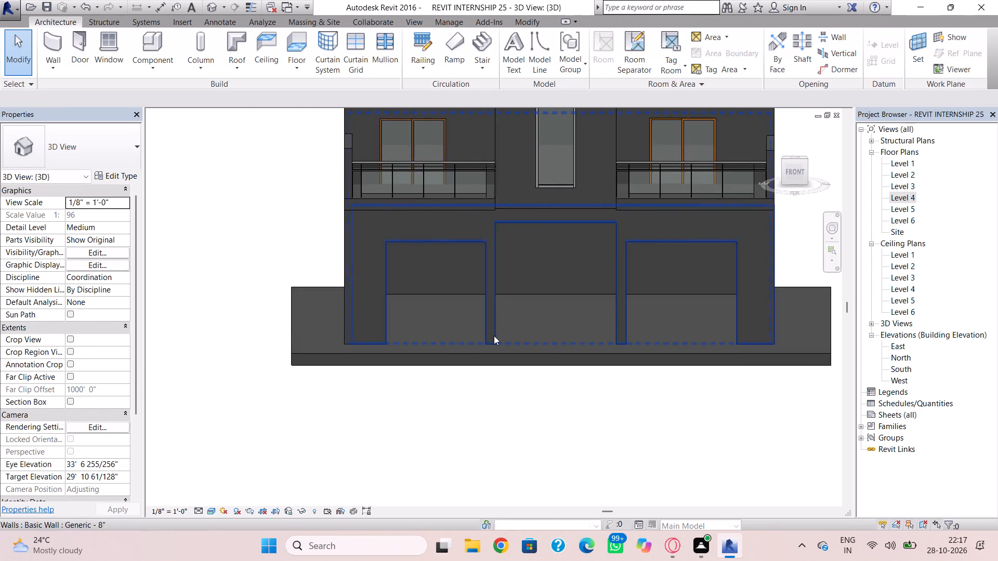
scroll(507, 332, "down", 3)
middle_click_drag(508, 330, 509, 352)
middle_click_drag(548, 299, 555, 409)
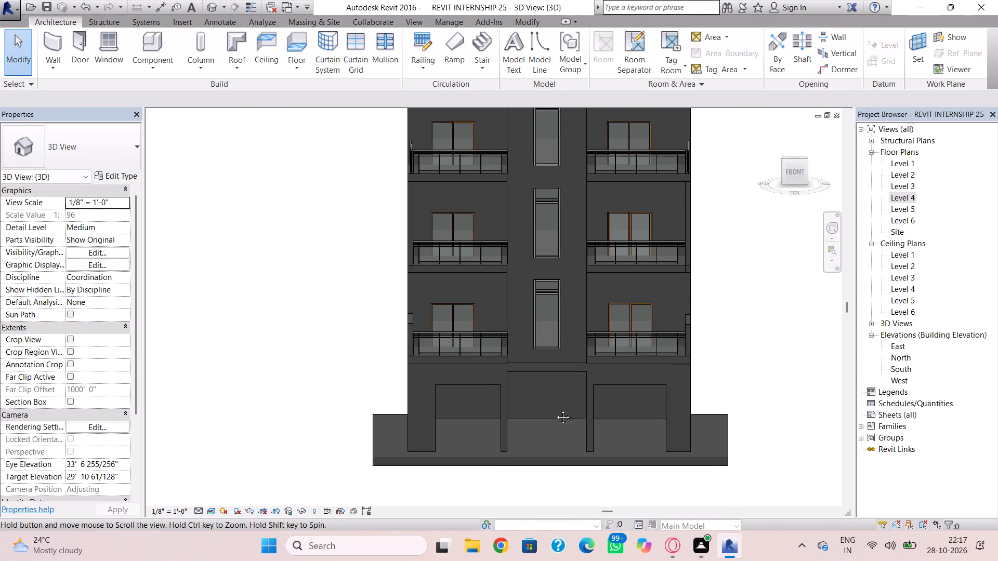
middle_click_drag(555, 409, 556, 422)
middle_click_drag(587, 328, 581, 386)
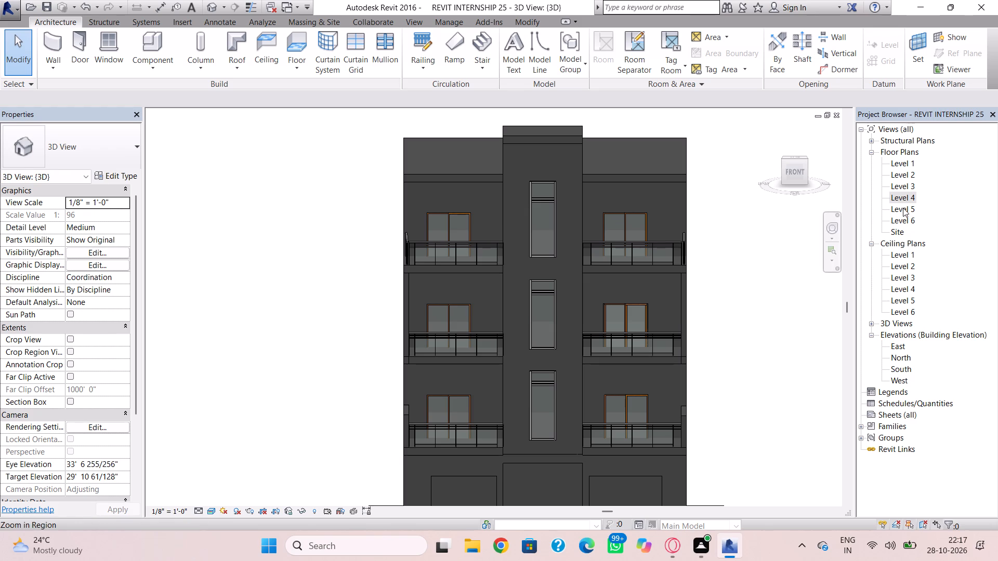
In the Level 5 floor plan, pull back the inner end of the front bay's right side wall.
double_click(903, 208)
scroll(636, 284, "down", 4)
scroll(471, 274, "down", 1)
middle_click_drag(471, 274, 545, 291)
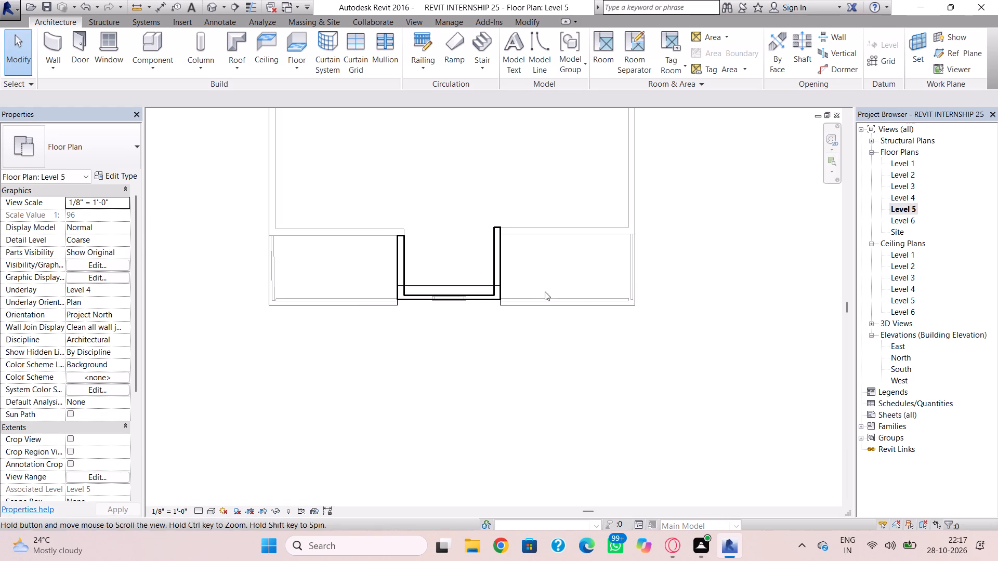
left_click(496, 241)
scroll(482, 234, "up", 1)
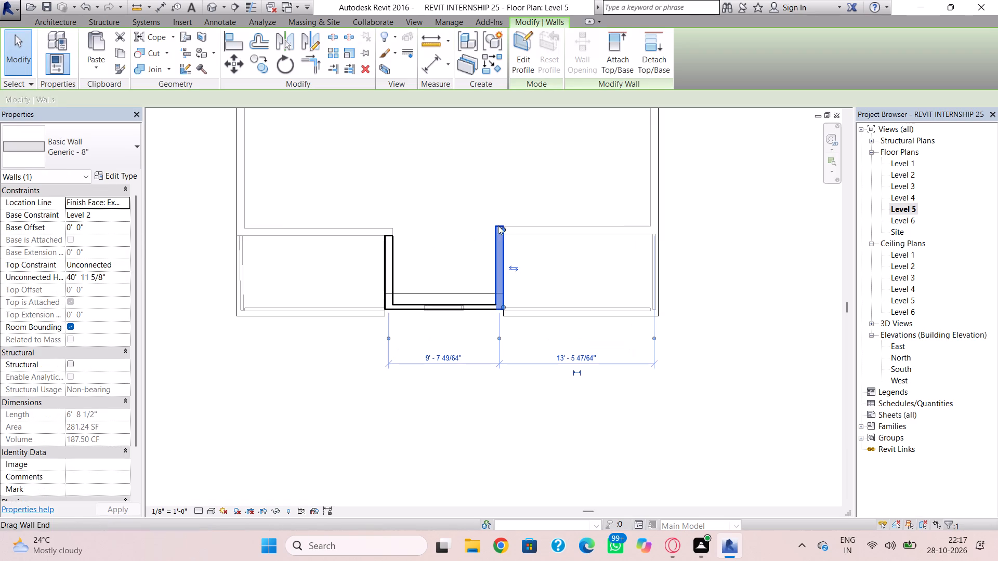
left_click_drag(503, 224, 503, 239)
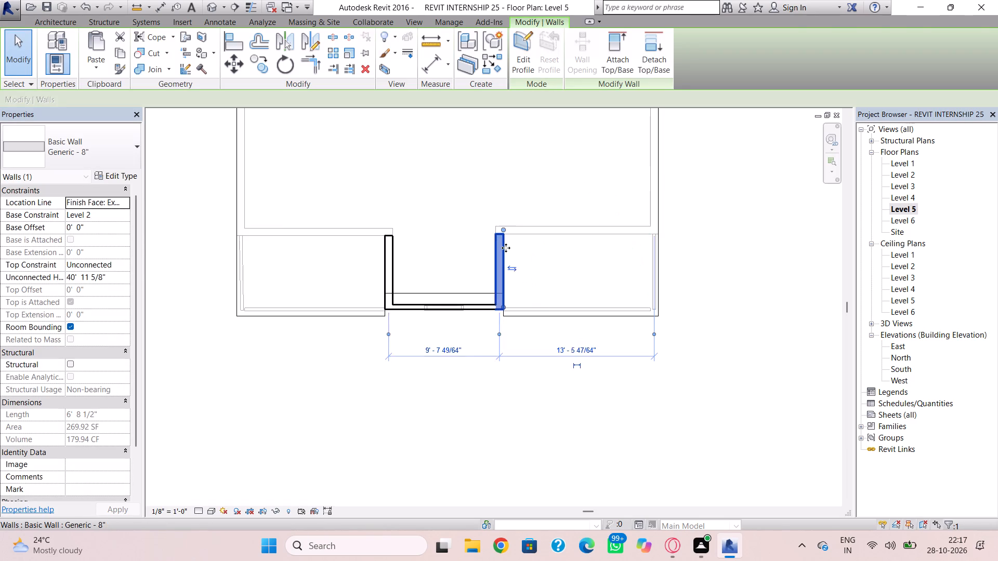
scroll(506, 248, "up", 3)
left_click(546, 253)
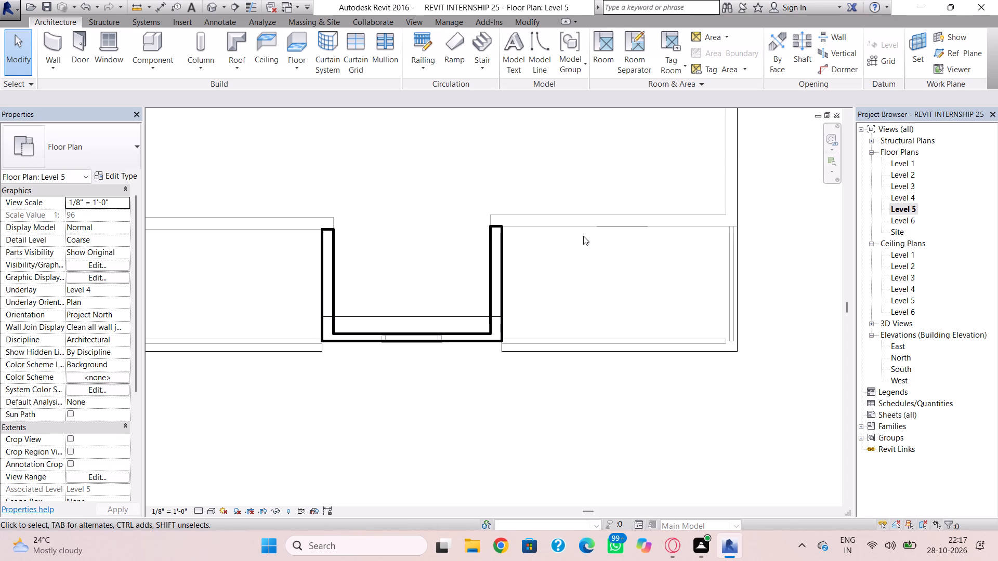
Shorten the bay's right side wall to 5' 10", and nudge its inner end back level with the left side wall.
scroll(498, 237, "up", 3)
left_click(498, 222)
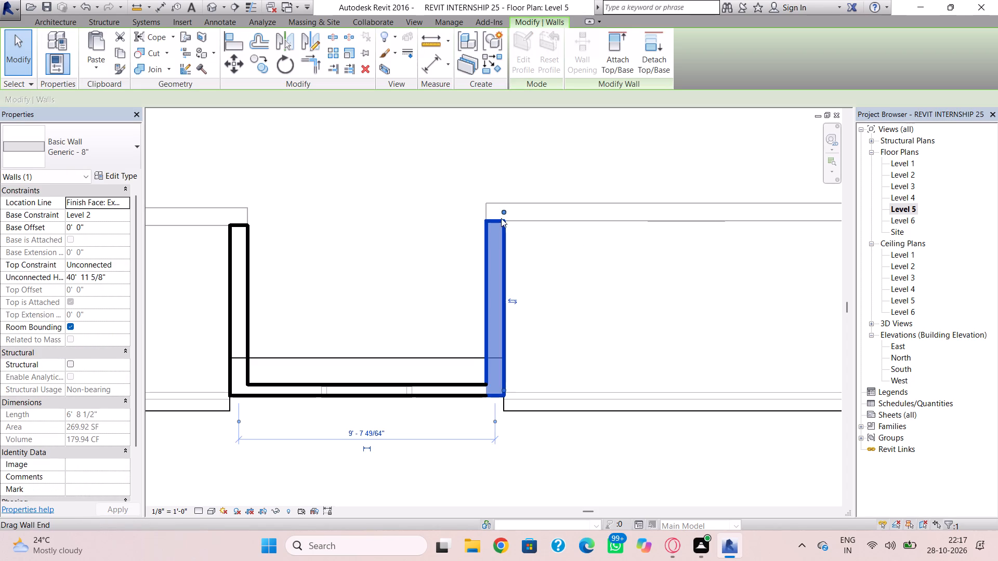
left_click_drag(505, 212, 506, 235)
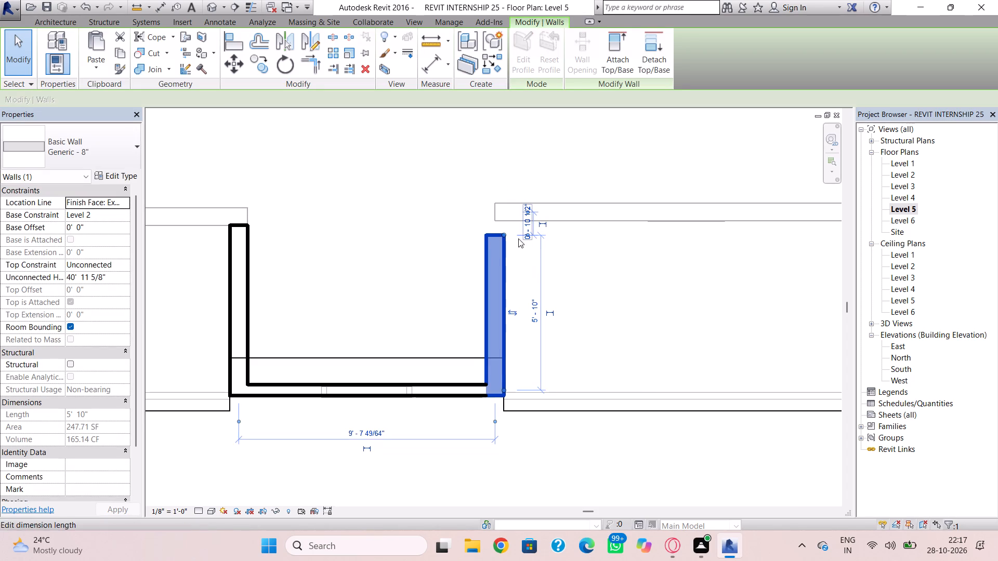
scroll(518, 238, "up", 4)
left_click(496, 234)
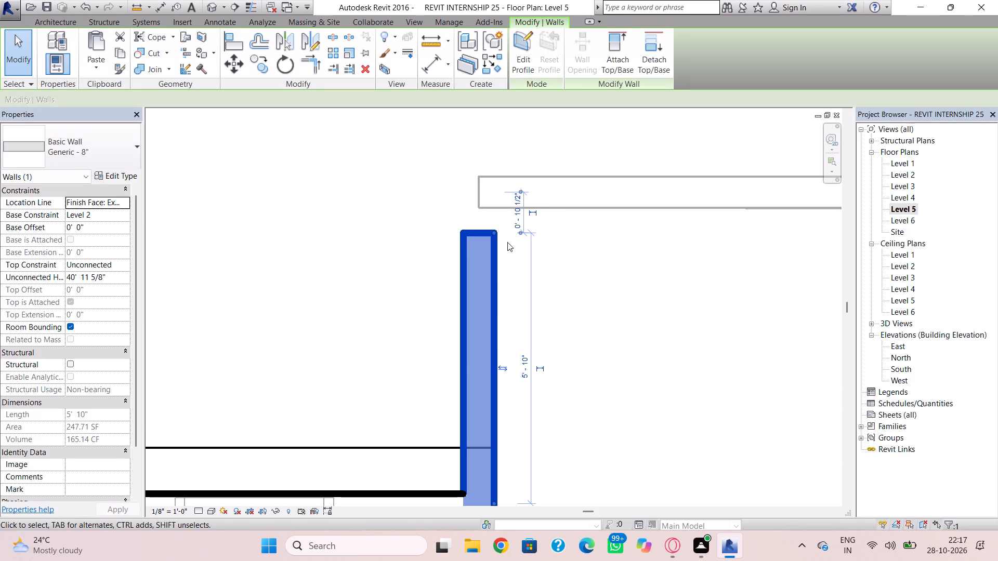
key("Up")
scroll(517, 238, "down", 4)
scroll(579, 253, "down", 4)
key("Up")
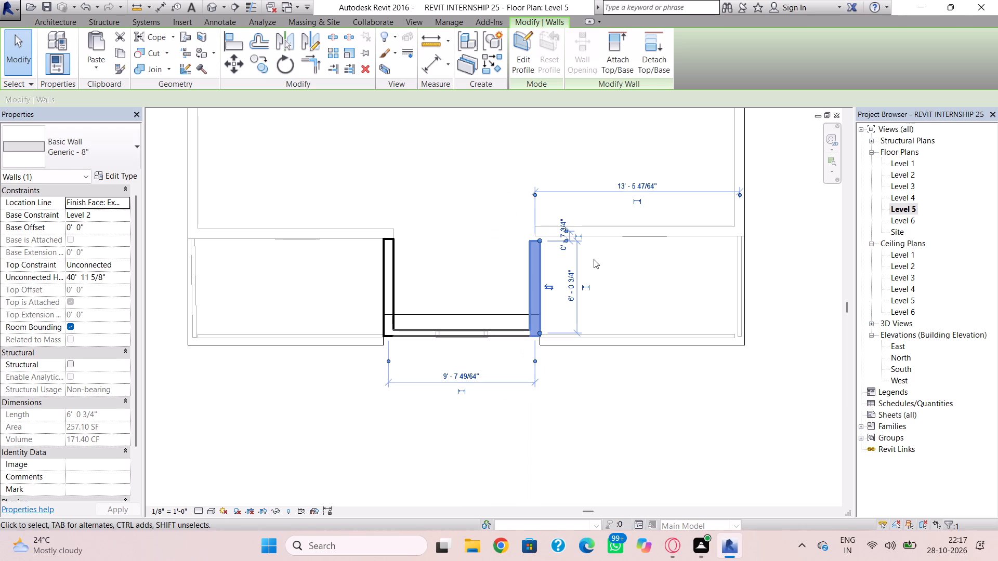
key("Up")
left_click(602, 262)
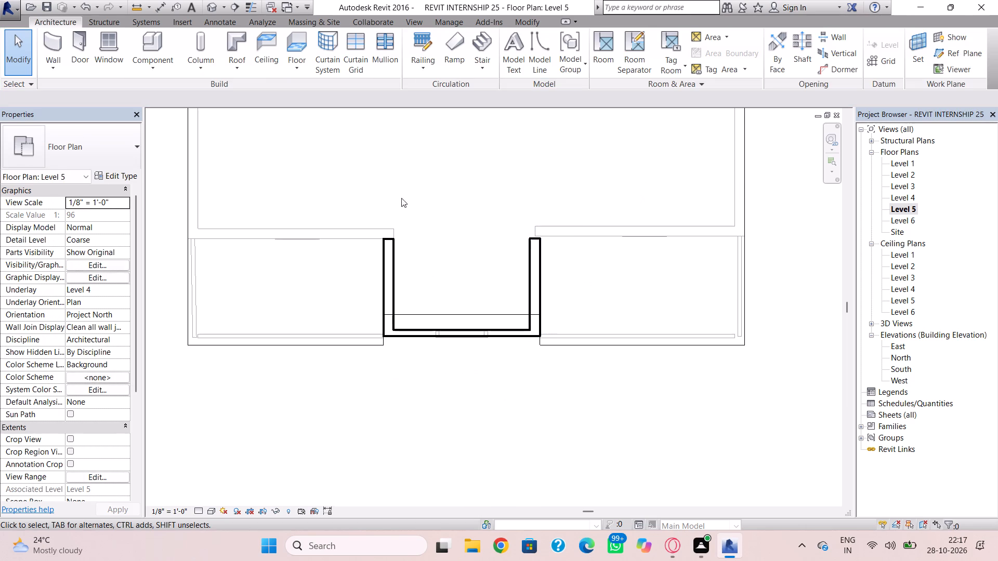
Draw Generic - 8" walls on Level 5, 20' high, down the left side and along the left front roof edge to the bay.
scroll(668, 213, "down", 4)
middle_click_drag(650, 219, 640, 263)
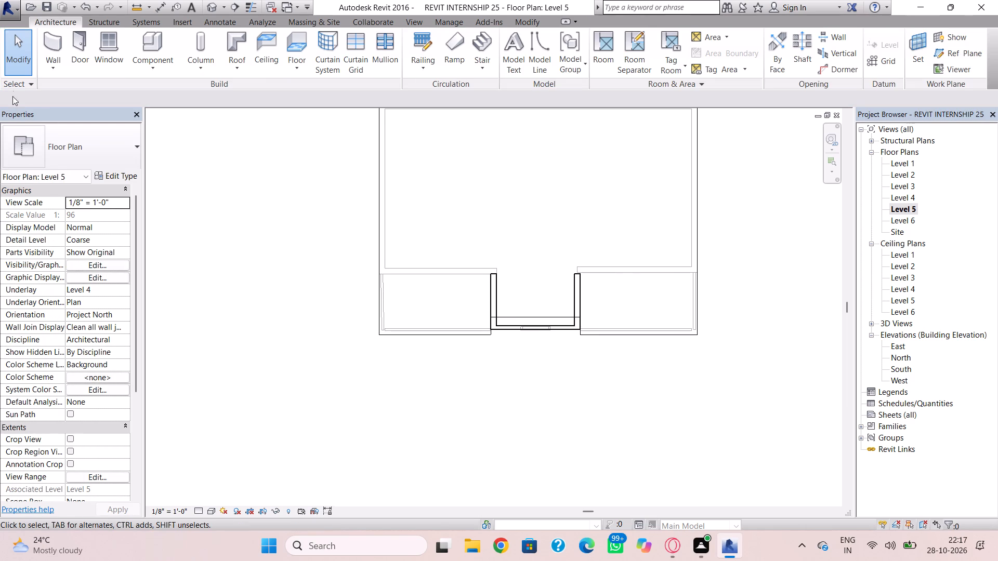
left_click(59, 45)
scroll(258, 207, "down", 2)
middle_click_drag(258, 207, 254, 306)
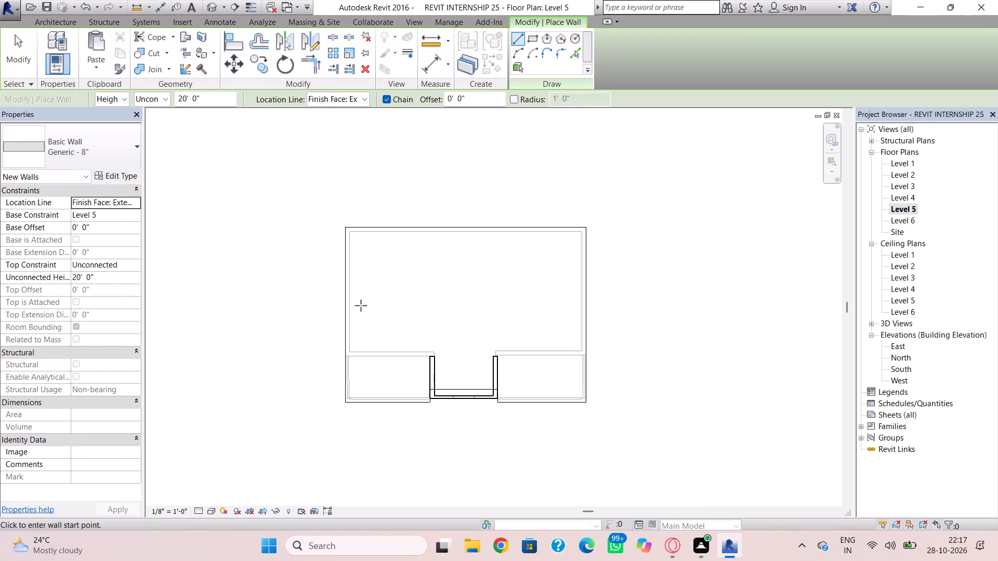
left_click(352, 235)
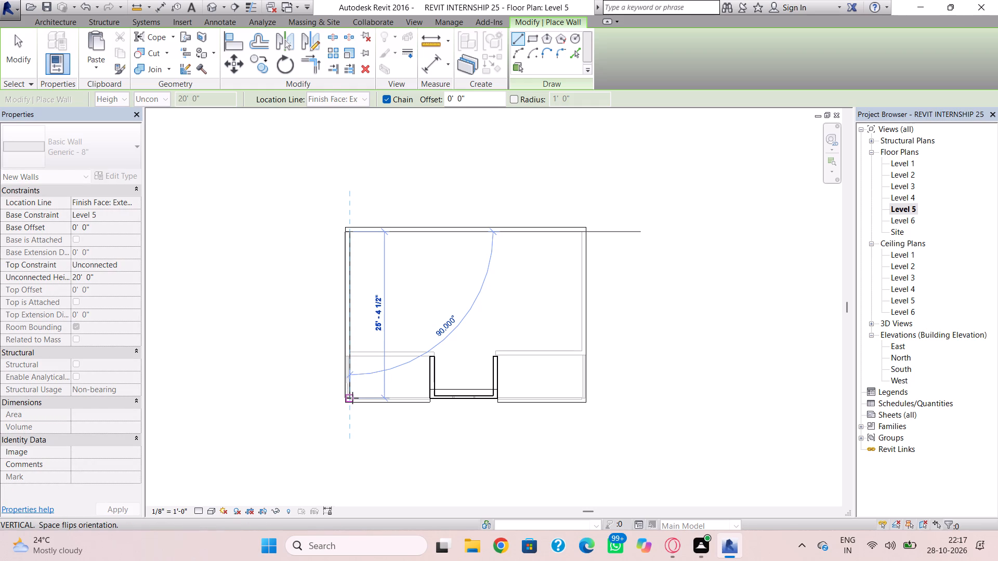
scroll(352, 402, "up", 9)
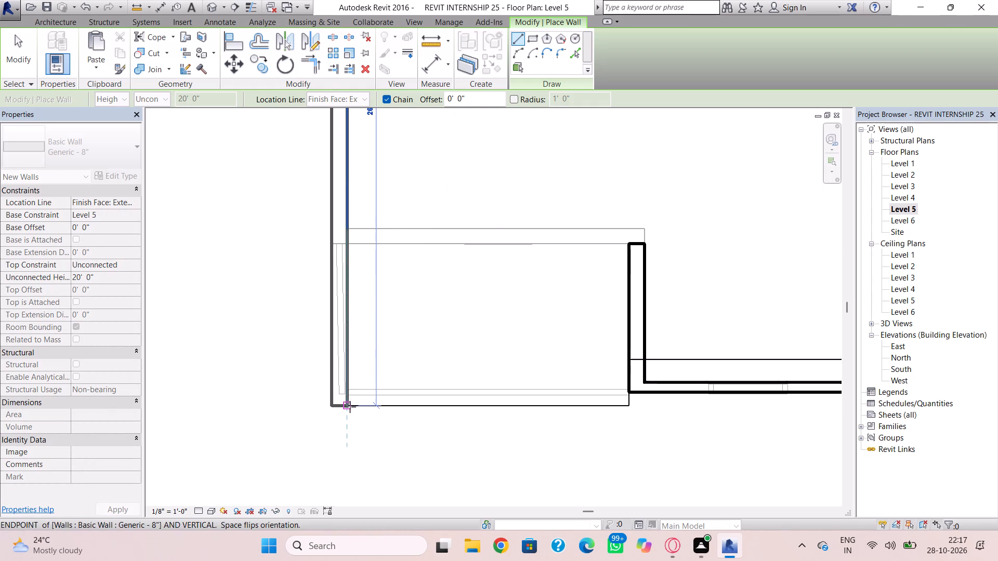
left_click(350, 407)
key("space")
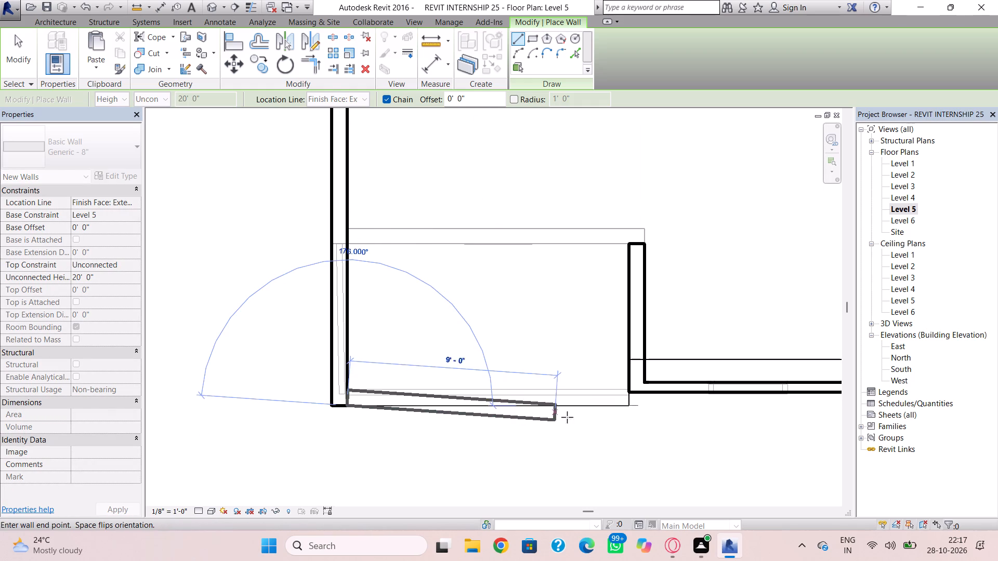
left_click(624, 410)
scroll(511, 412, "down", 2)
middle_click_drag(512, 411, 502, 415)
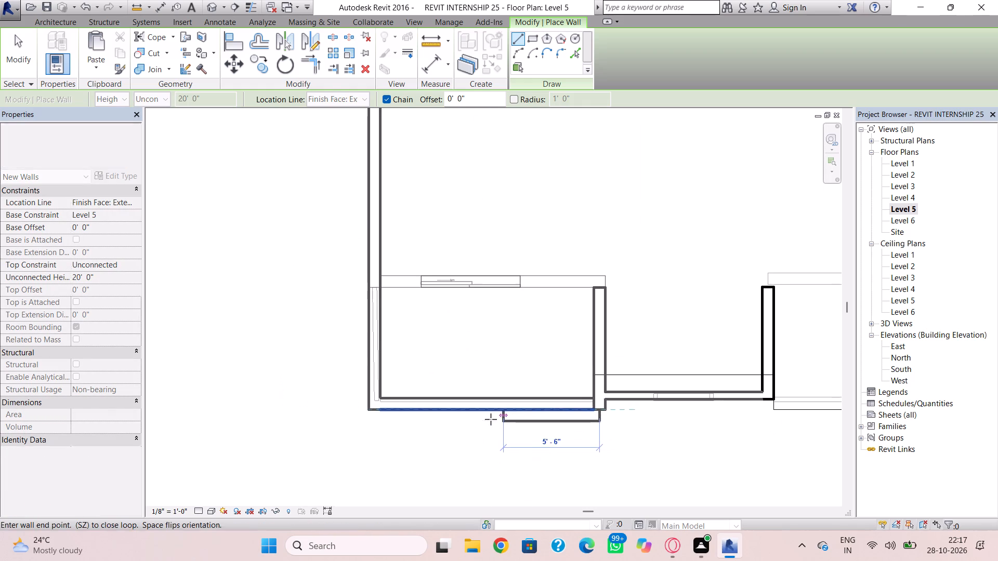
key("Escape")
Draw a Generic - 8" wall, 20' high, along the right front roof edge from the bay to the building's right corner.
middle_click_drag(721, 416, 425, 406)
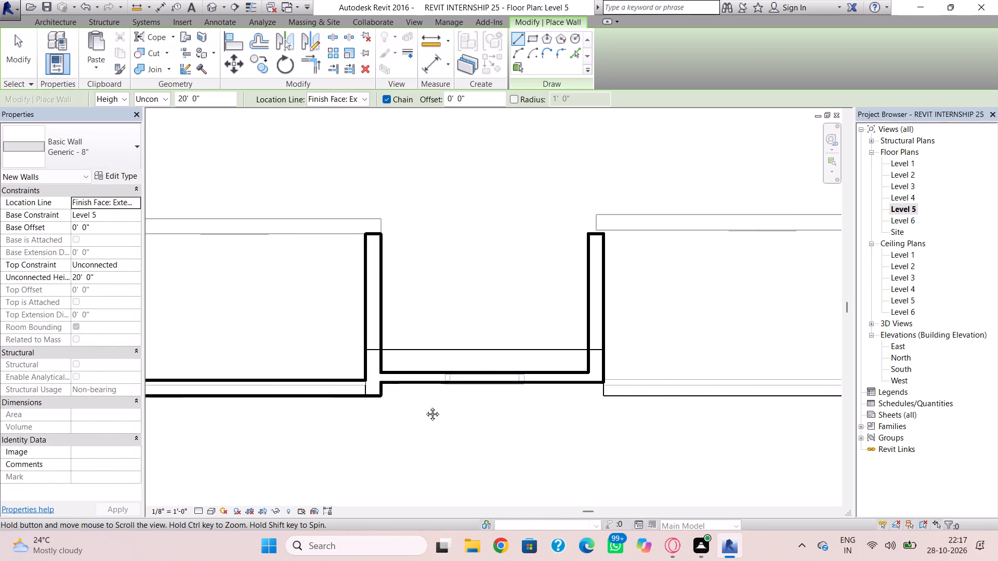
middle_click_drag(425, 406, 386, 405)
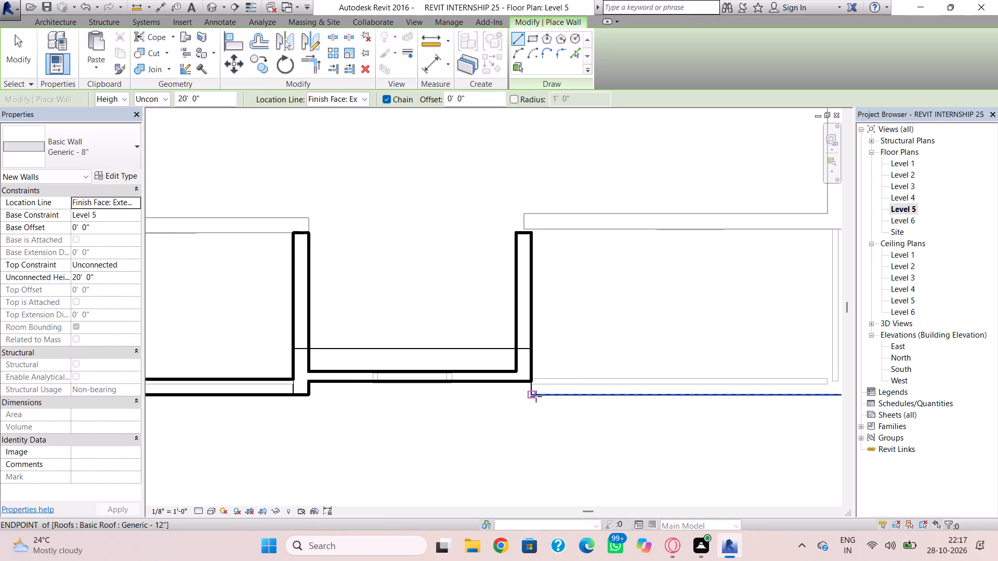
left_click(536, 397)
key("space")
scroll(650, 389, "down", 3)
middle_click_drag(654, 391, 518, 396)
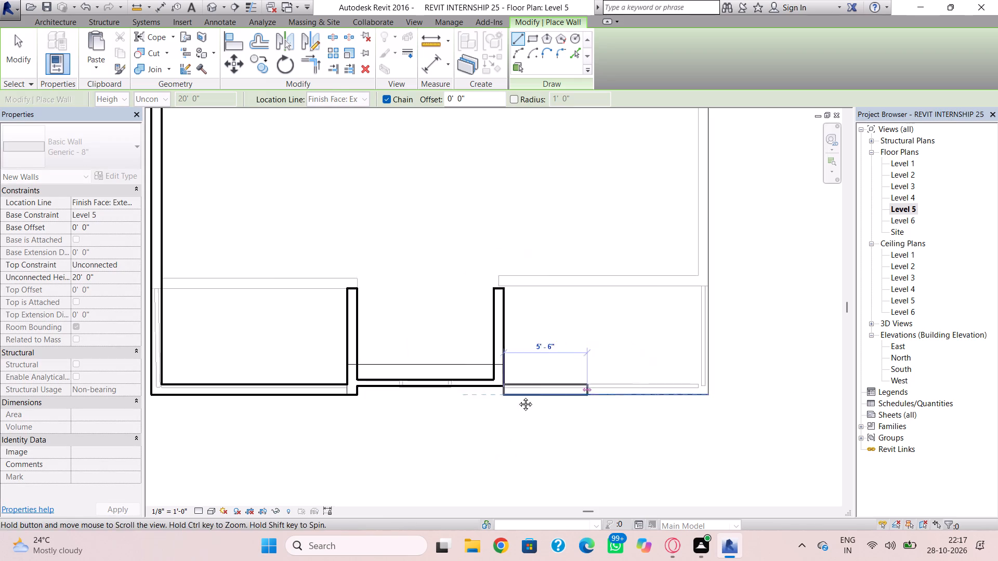
middle_click_drag(518, 396, 447, 403)
left_click(571, 402)
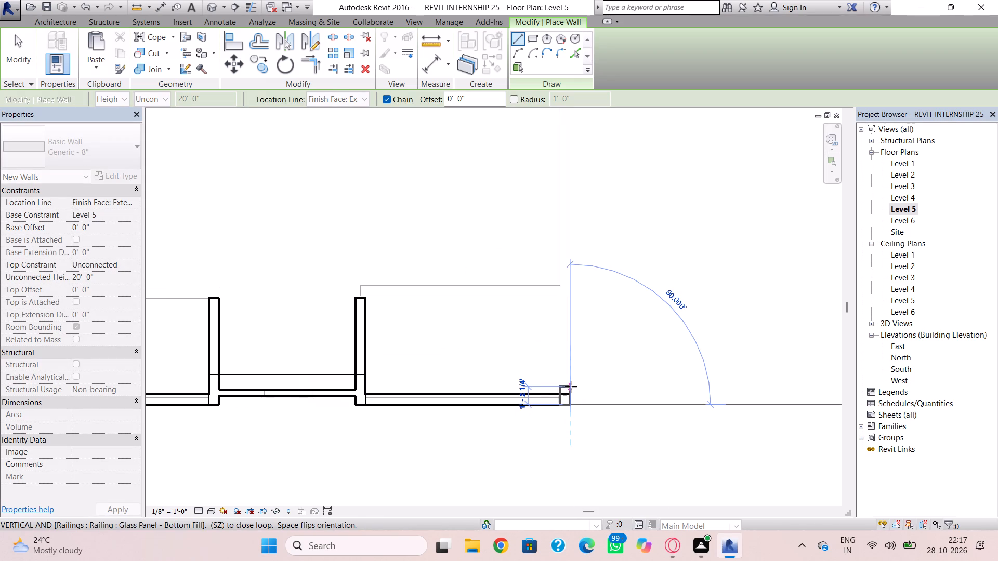
key("space")
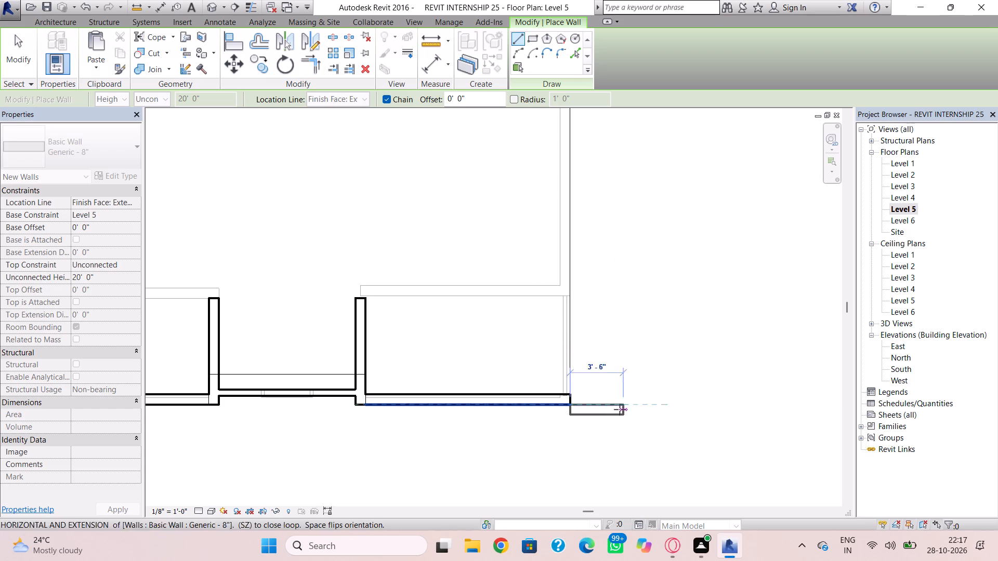
key("Escape")
Draw the right side Generic - 8" wall, 20' high, from the front corner to the back corner of Level 5.
left_click(568, 392)
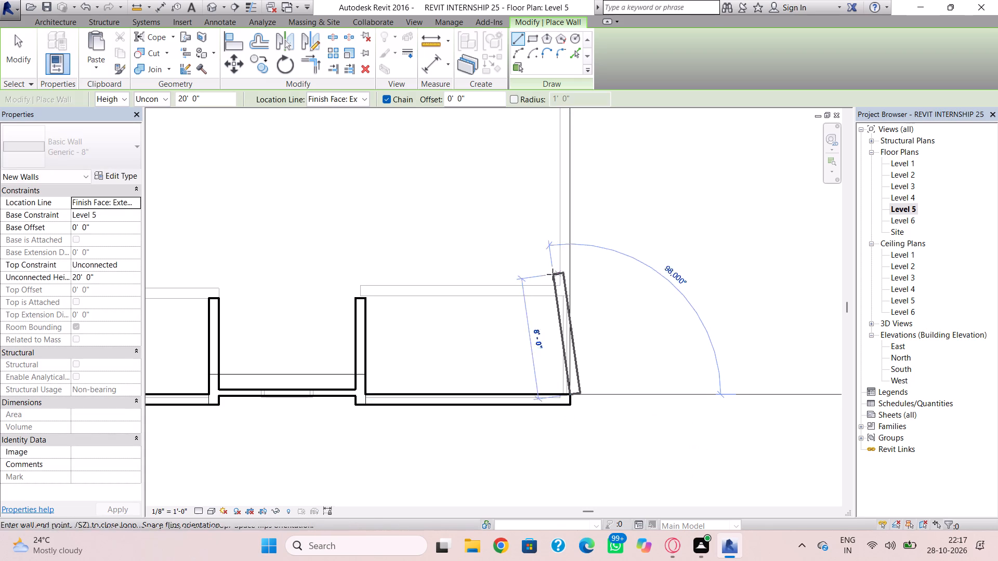
key("space")
scroll(571, 170, "down", 1)
middle_click_drag(582, 182, 594, 440)
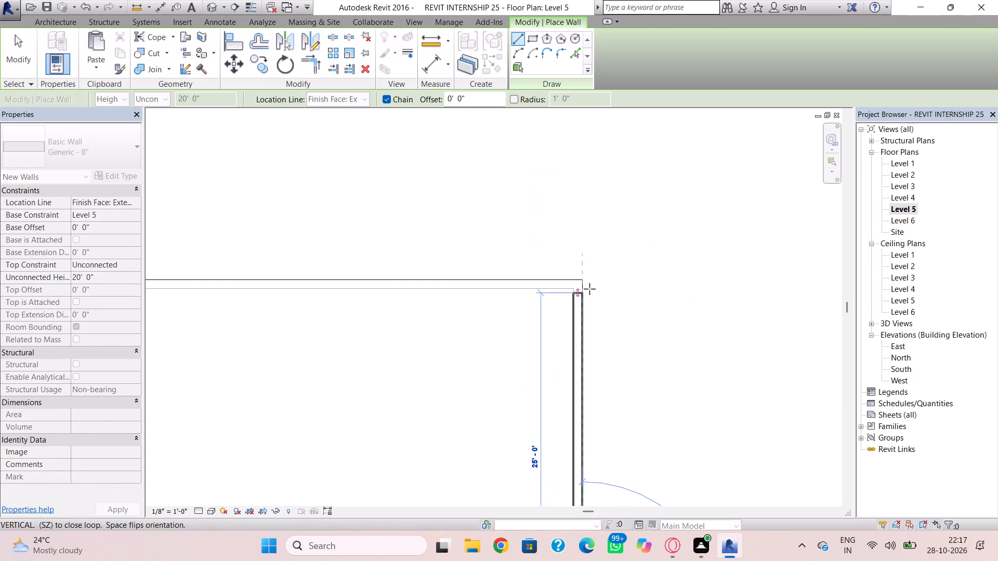
left_click(586, 281)
key("Escape")
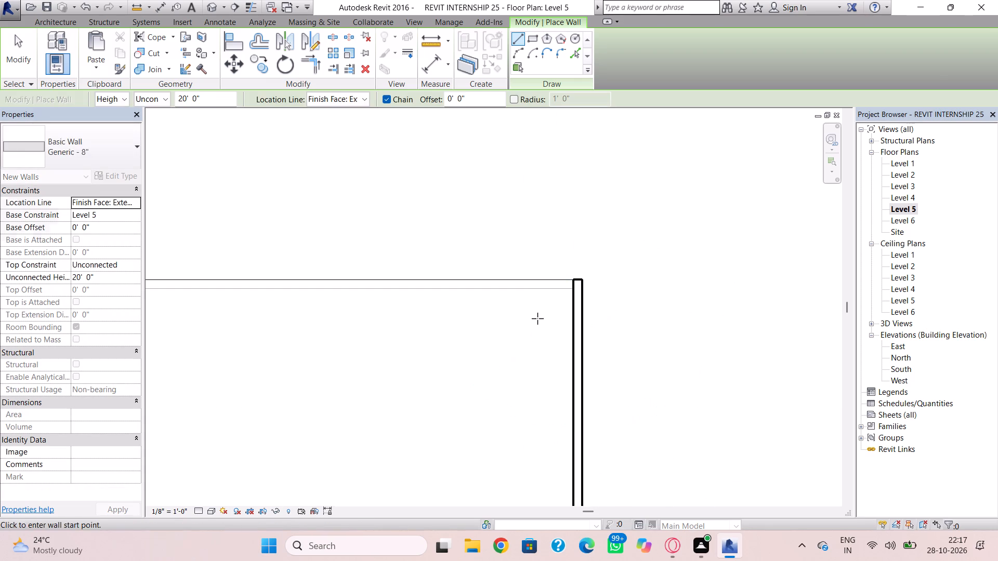
Draw the back Generic - 8" wall, 20' high, between the right and left back corners to close the Level 5 perimeter.
left_click(571, 279)
key("space")
scroll(311, 286, "down", 2)
middle_click_drag(311, 286, 442, 291)
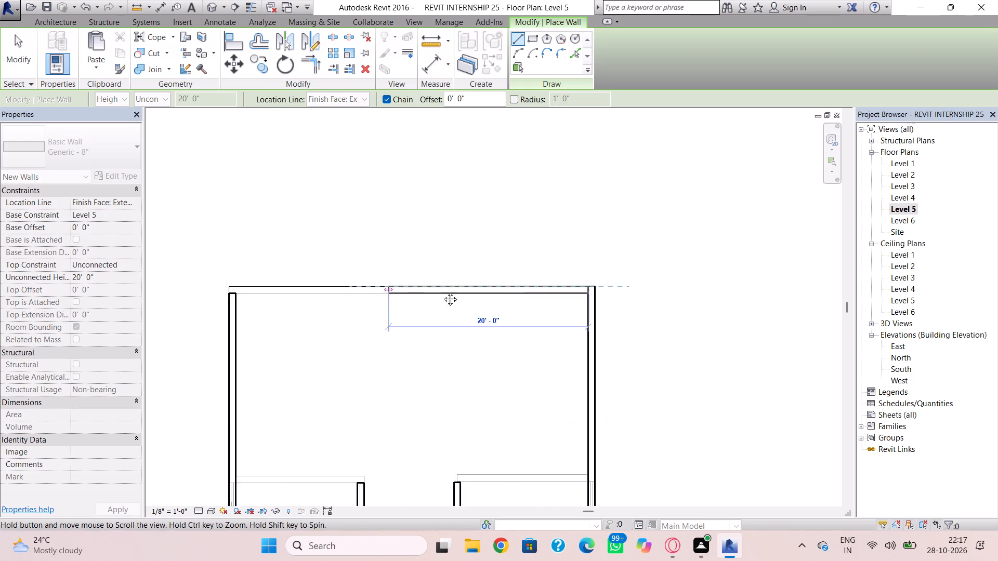
middle_click_drag(442, 291, 491, 291)
scroll(328, 290, "up", 2)
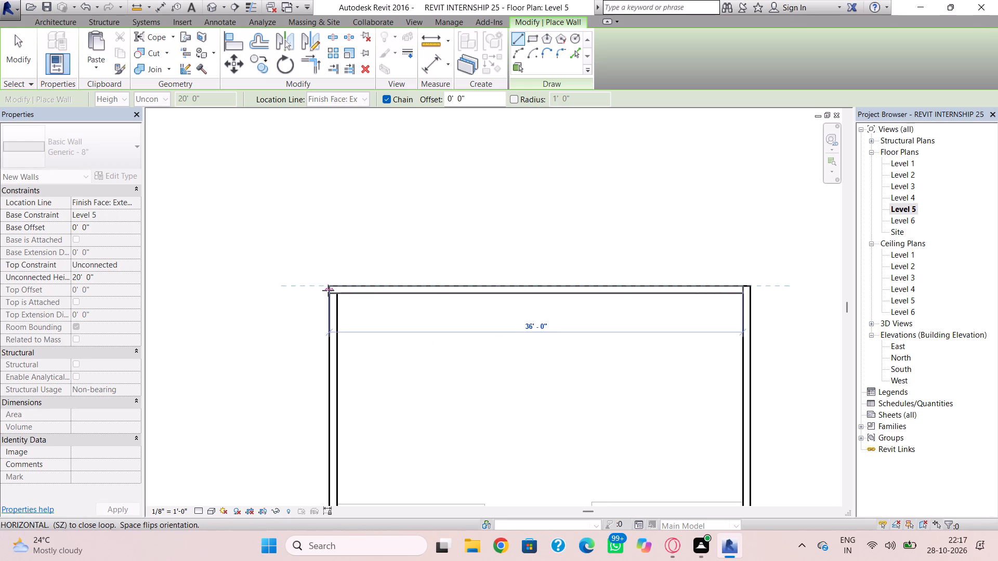
scroll(328, 290, "up", 5)
left_click(328, 290)
key("Escape")
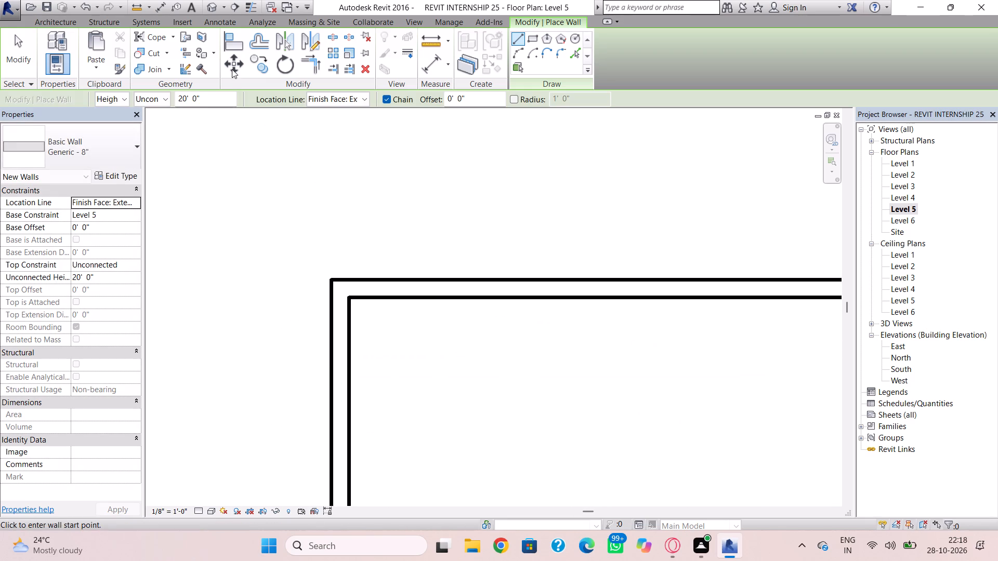
scroll(368, 266, "down", 8)
middle_click_drag(400, 326, 348, 212)
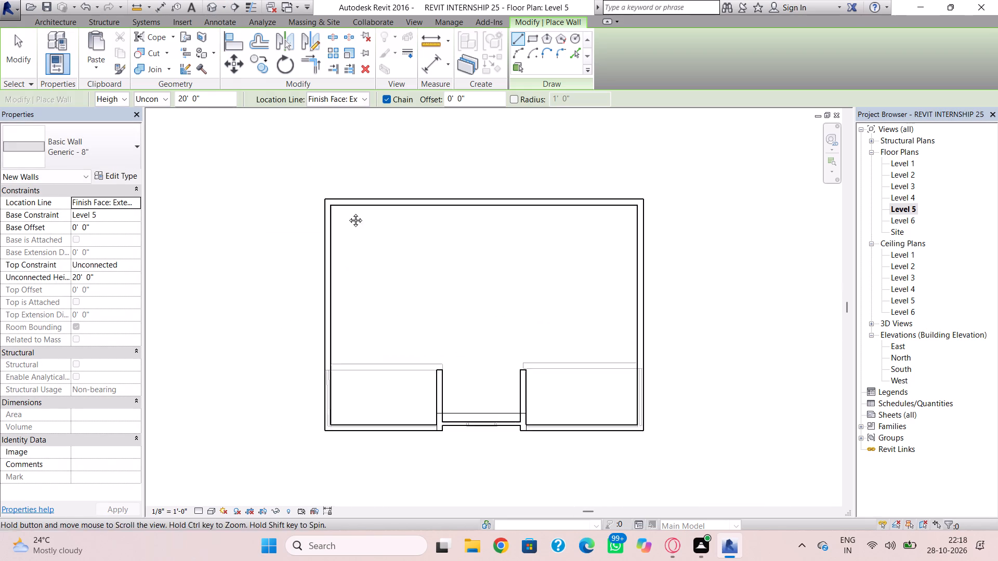
middle_click_drag(348, 212, 347, 212)
key("Escape")
Set the unconnected height of the five new Level 5 perimeter walls to 4'.
left_click(358, 412)
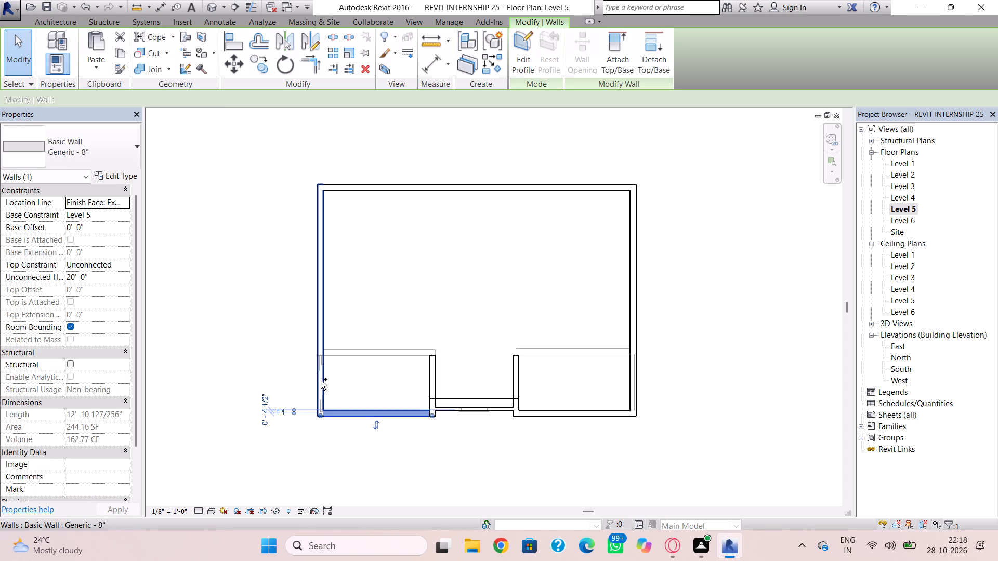
left_click(320, 381, "ctrl")
left_click(375, 190, "ctrl")
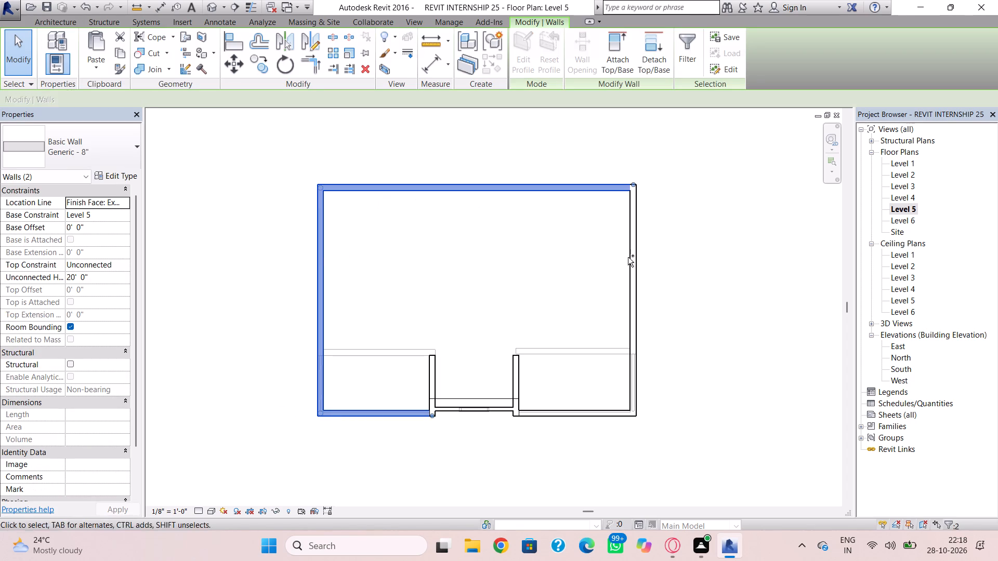
left_click(637, 269, "ctrl")
left_click(585, 412, "ctrl")
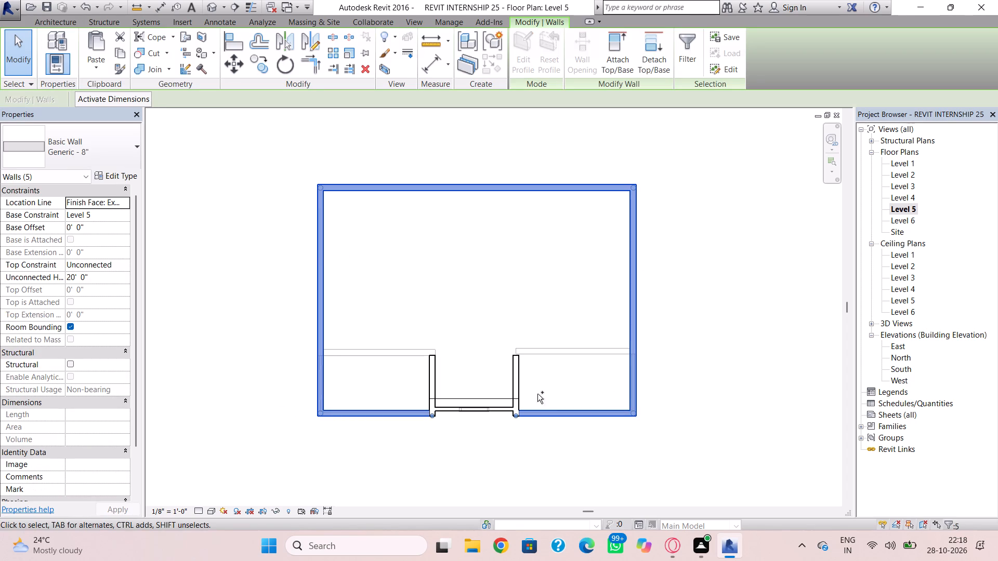
left_click(106, 272)
type("4'")
key("Return")
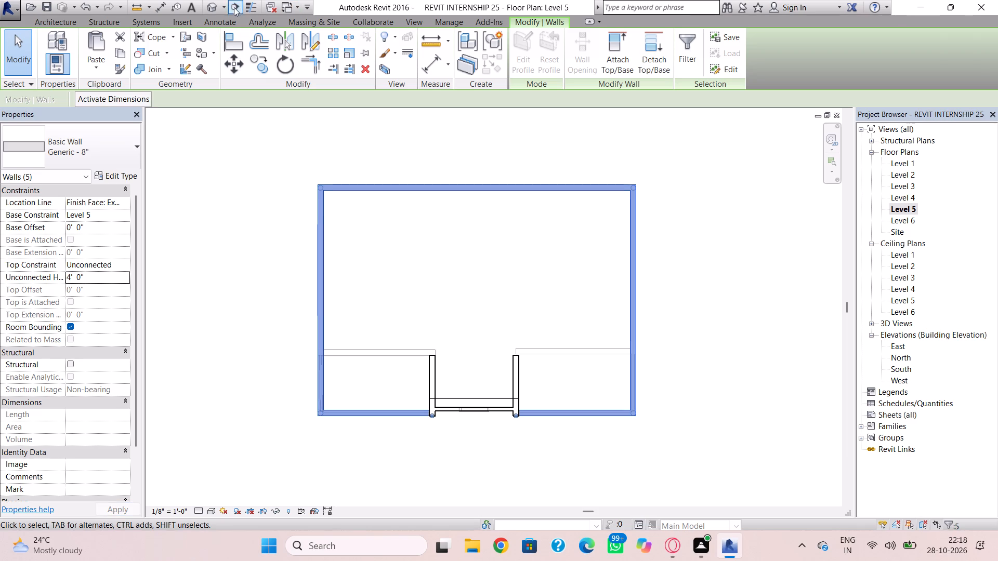
Examine in 3D how the front parapet walls meet the bay at the top of the front facade.
left_click(214, 6)
middle_click_drag(510, 256, 507, 263)
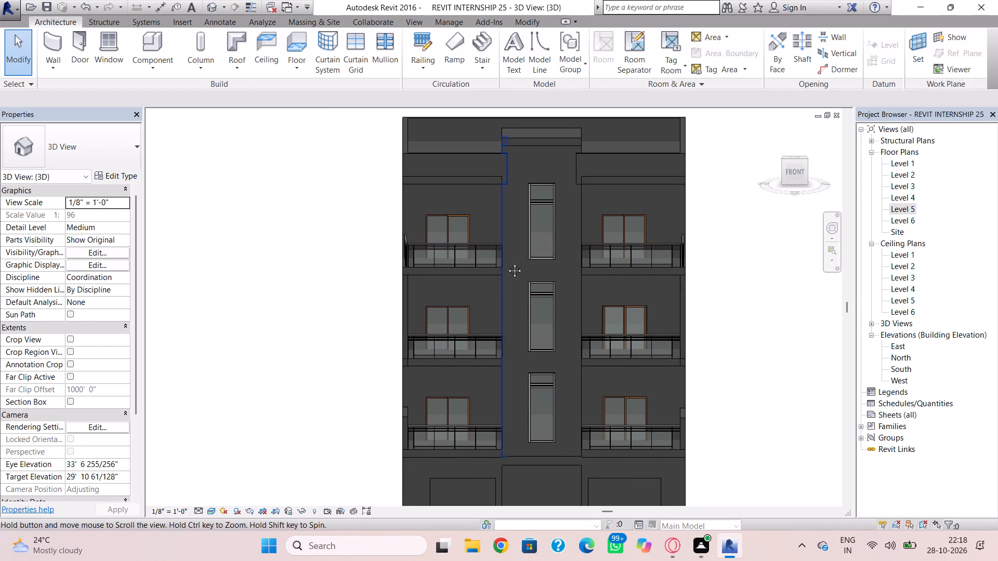
middle_click_drag(507, 263, 504, 271)
key("Escape")
left_click(569, 174)
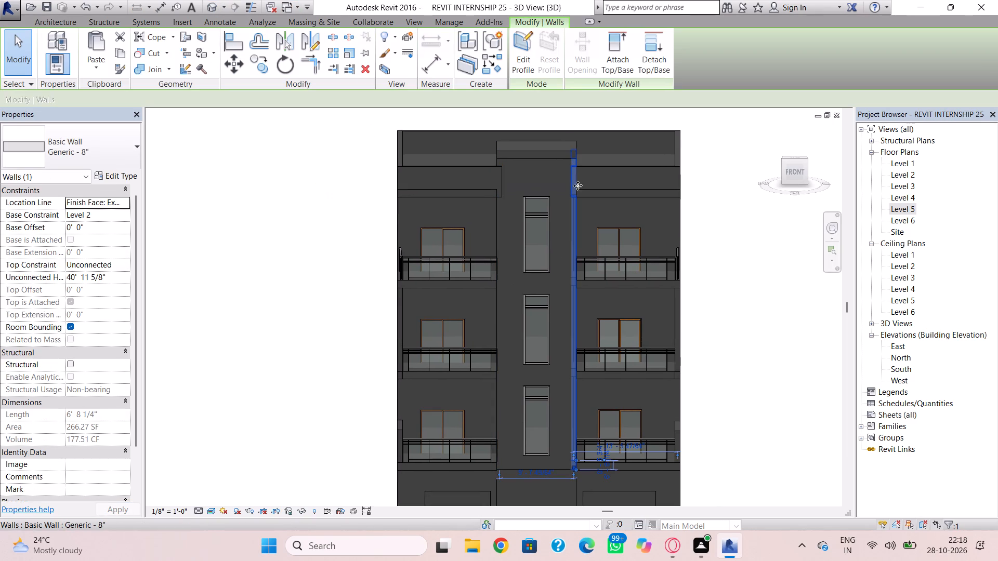
key("Escape")
left_click(607, 166)
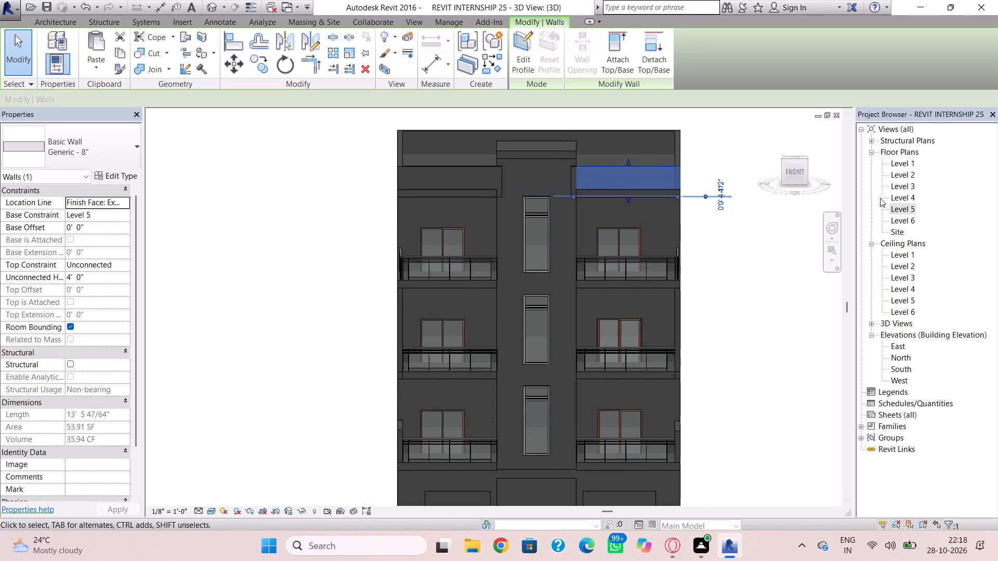
In the Level 5 floor plan, nudge the bay's Generic - 5" front wall outward until flush with its side walls' outer ends.
double_click(897, 207)
scroll(625, 384, "down", 1)
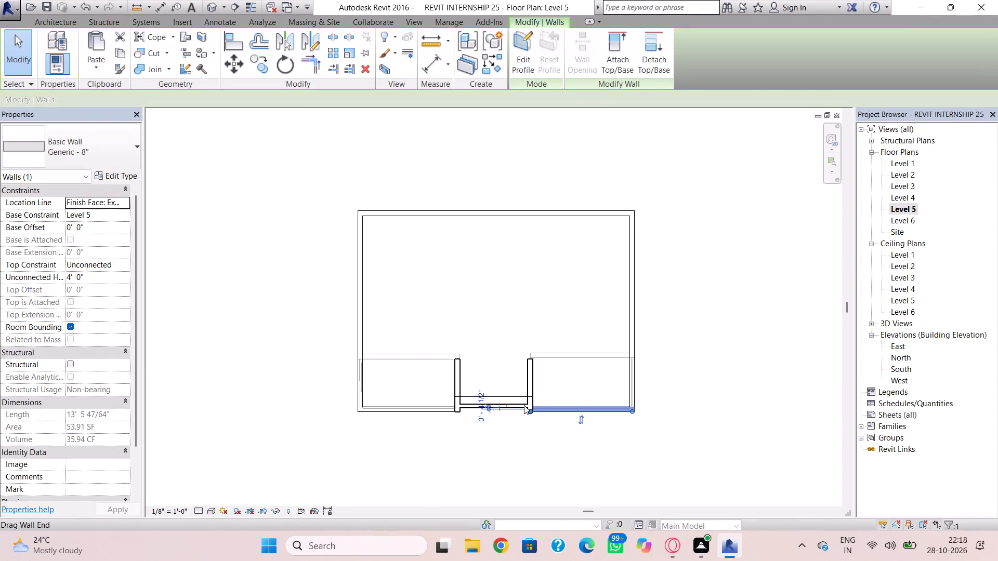
scroll(525, 405, "up", 8)
left_click(494, 401)
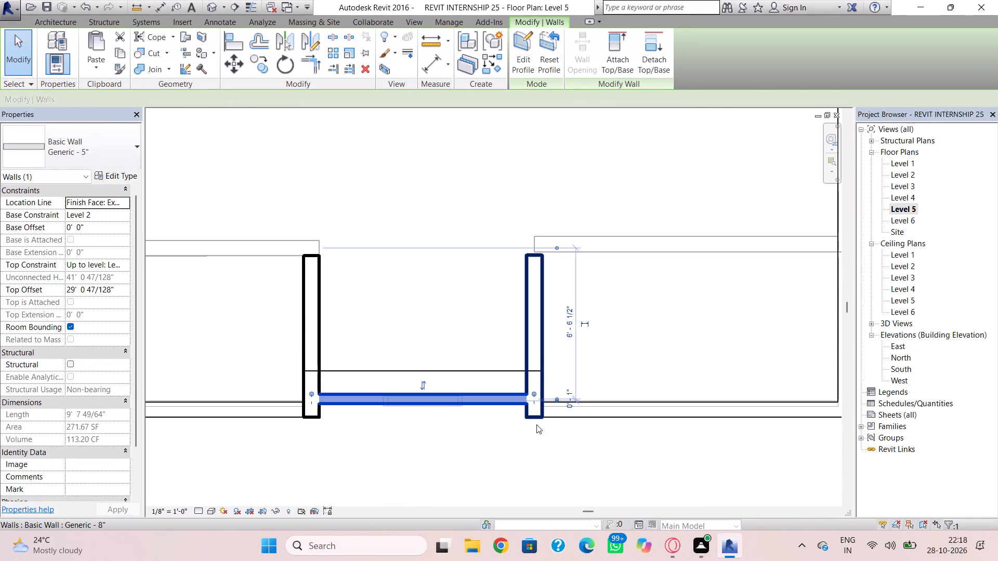
key("Down")
key("Down")
key("Down")
key("Down")
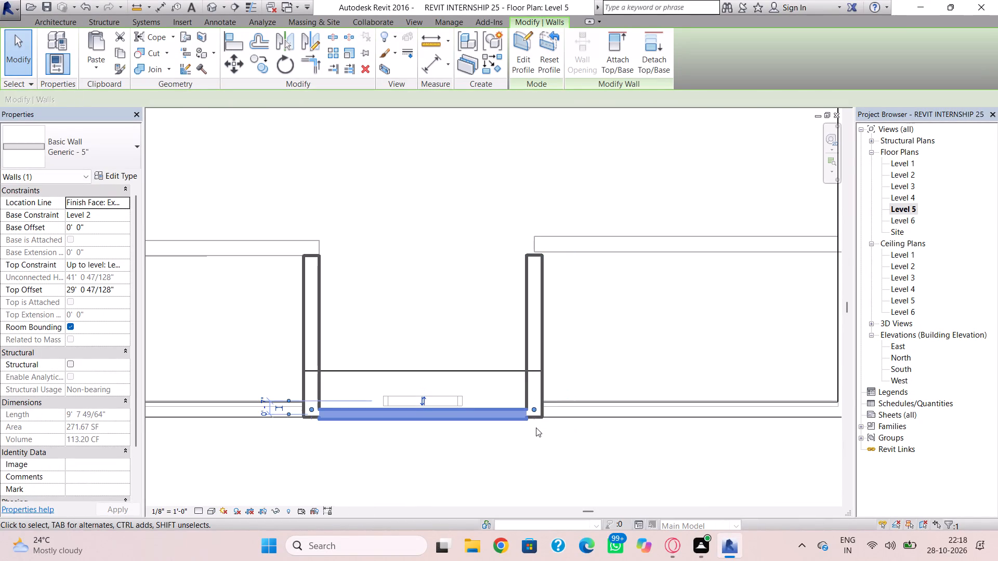
scroll(498, 432, "up", 1)
key("Up")
scroll(457, 426, "up", 3)
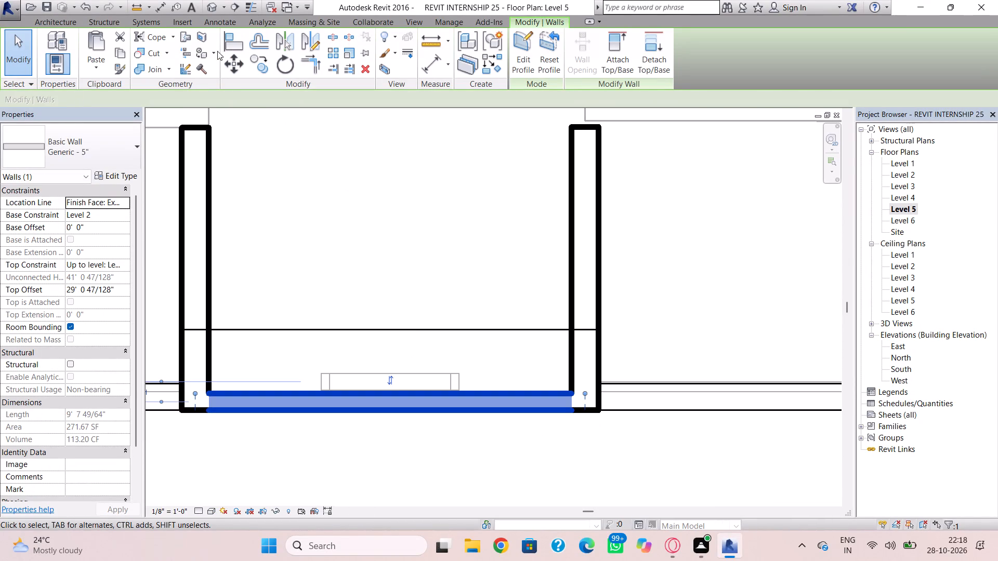
After checking the front in 3D, shorten the left front parapet wall in the Level 5 plan to 12' 2", clear of the bay.
left_click(212, 8)
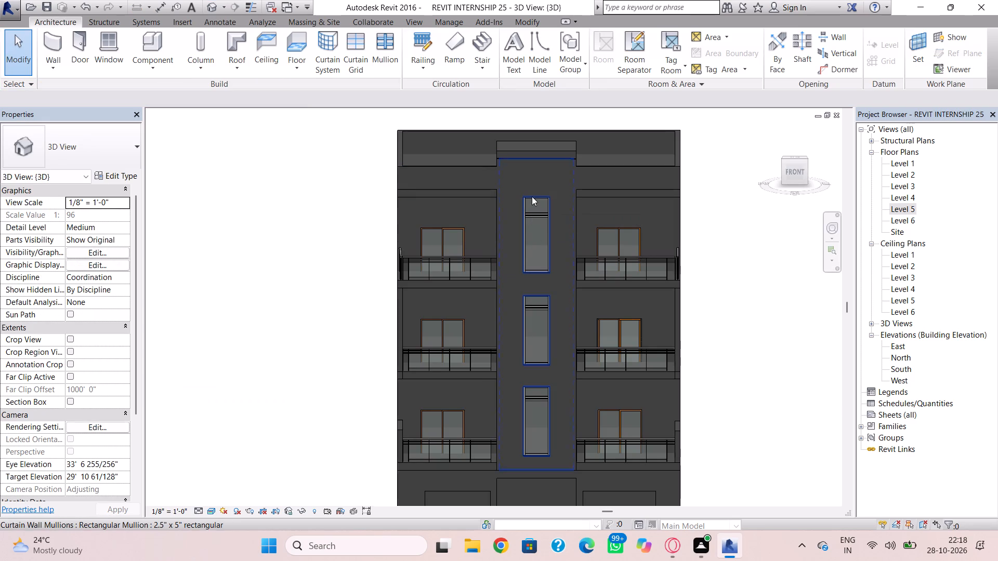
left_click(482, 168)
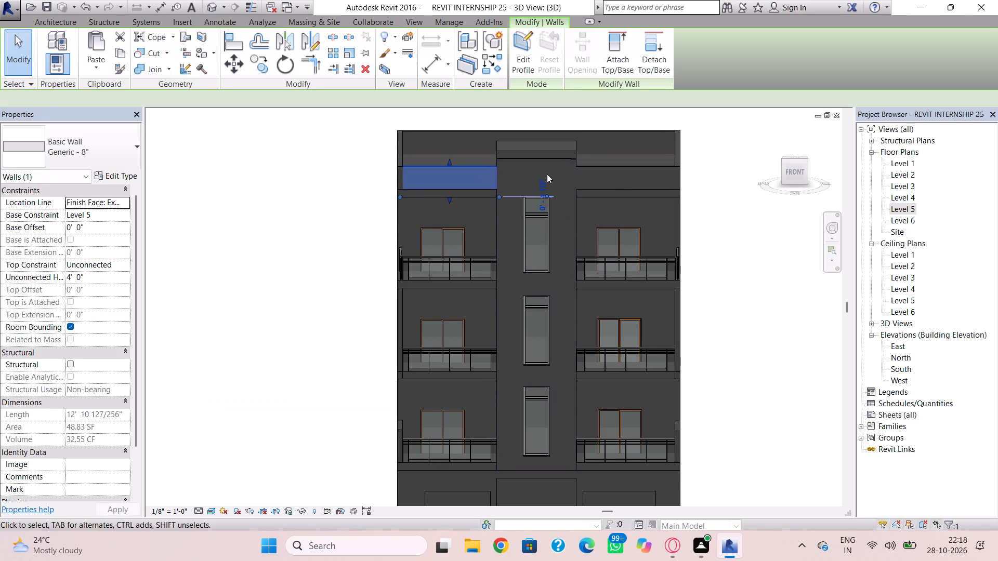
double_click(907, 208)
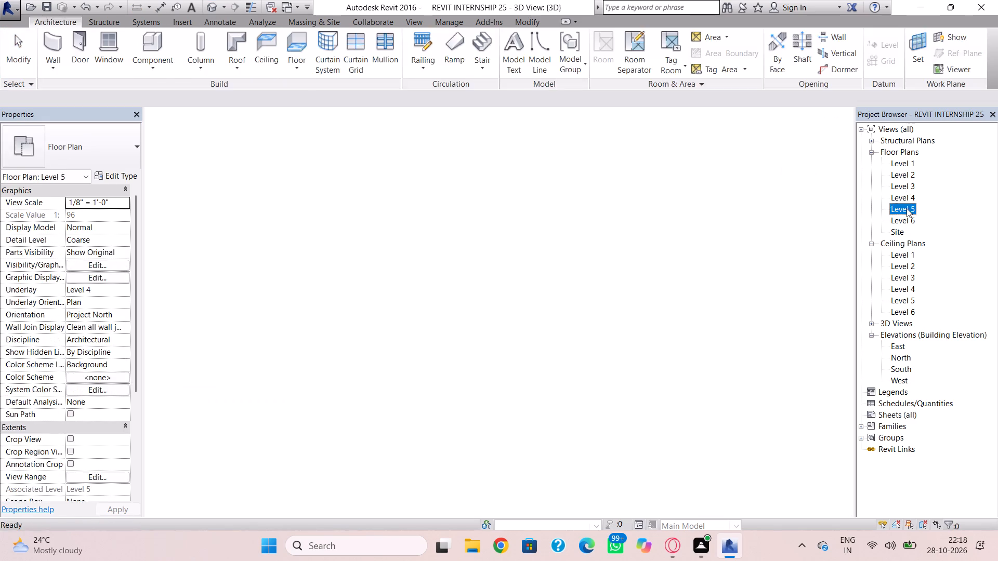
scroll(478, 323, "down", 2)
scroll(332, 391, "down", 1)
middle_click_drag(332, 391, 465, 351)
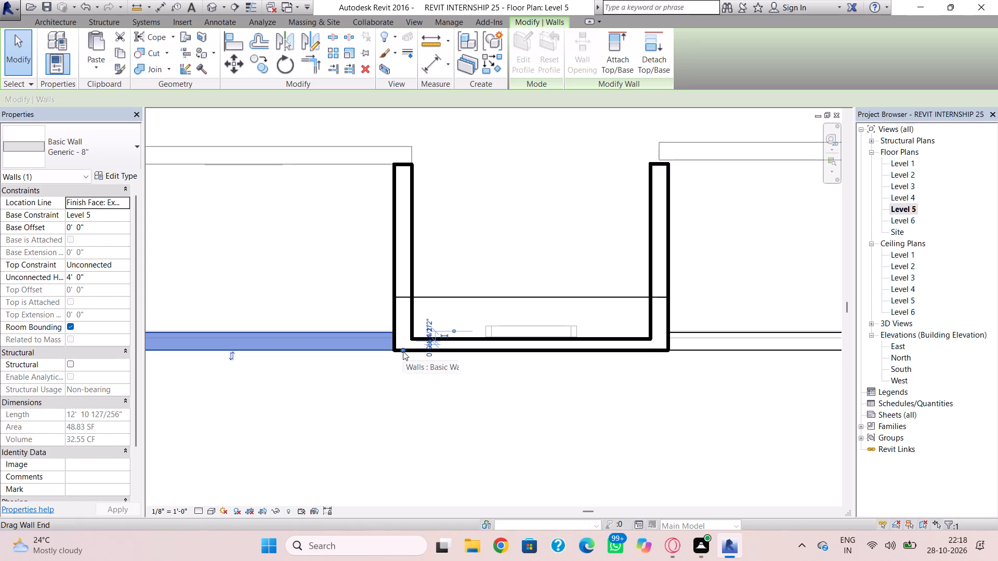
left_click_drag(403, 351, 391, 349)
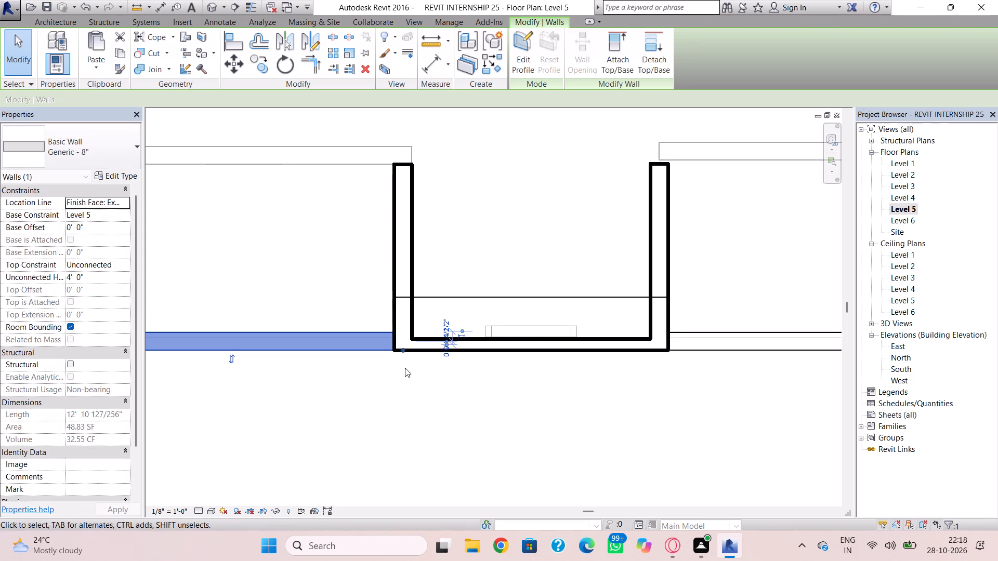
left_click(405, 372)
left_click(380, 349)
scroll(405, 354, "up", 2)
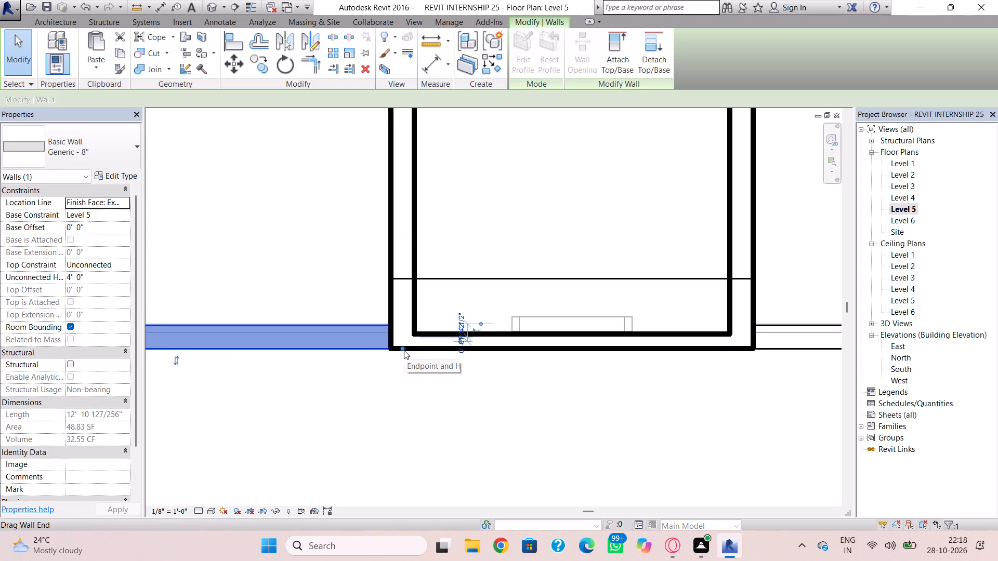
left_click_drag(404, 350, 378, 356)
scroll(464, 377, "down", 2)
middle_click_drag(464, 377, 353, 364)
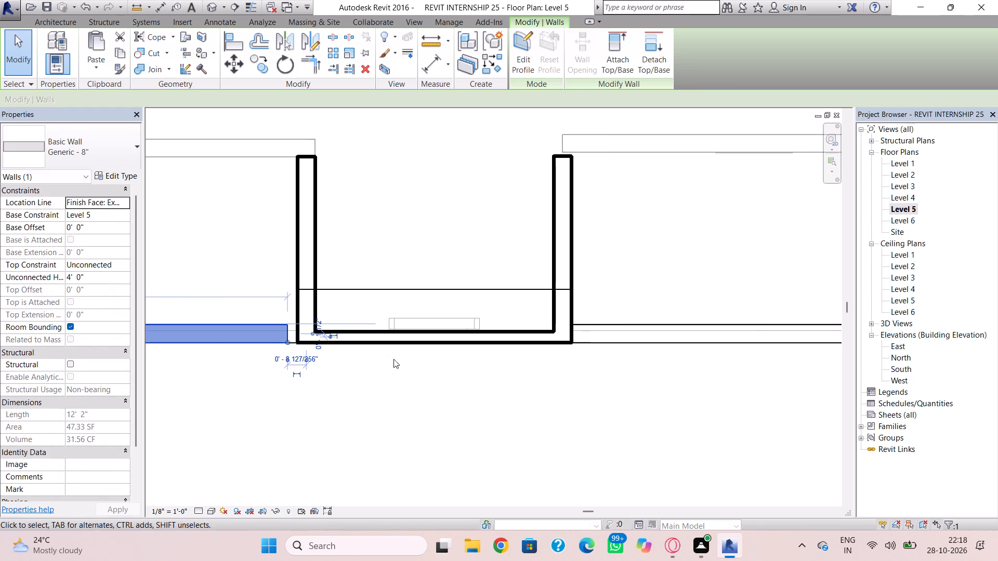
Shorten the right front parapet wall to 13' 1" so its inner end butts against the bay's right side wall.
left_click(583, 341)
left_click_drag(562, 342, 571, 343)
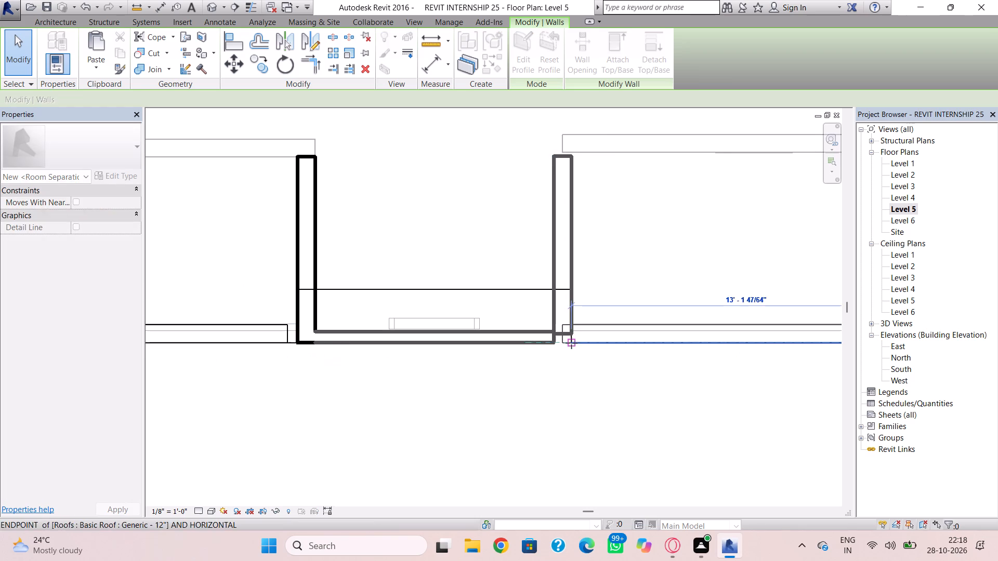
left_click_drag(571, 343, 582, 346)
scroll(577, 353, "up", 7)
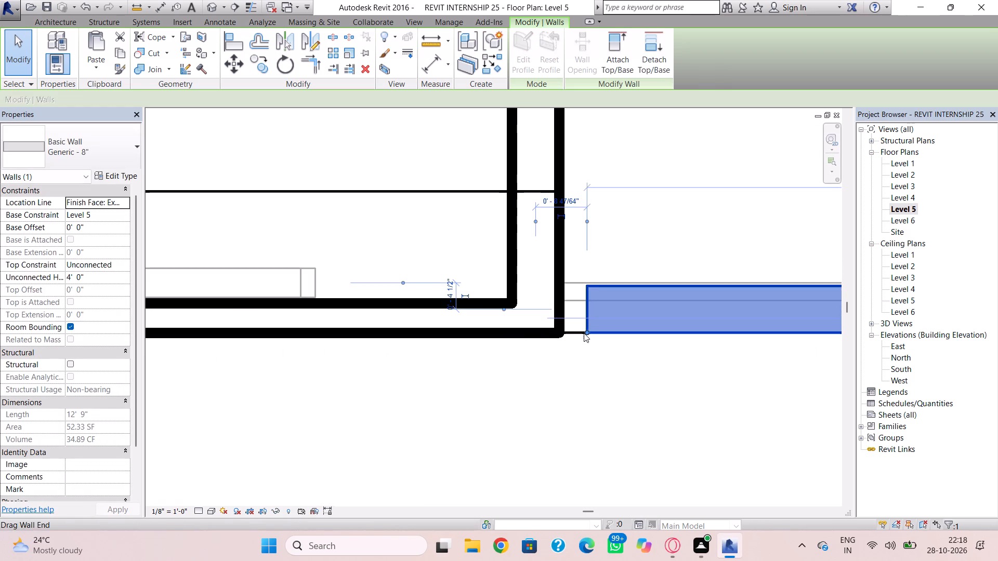
left_click_drag(585, 329, 569, 336)
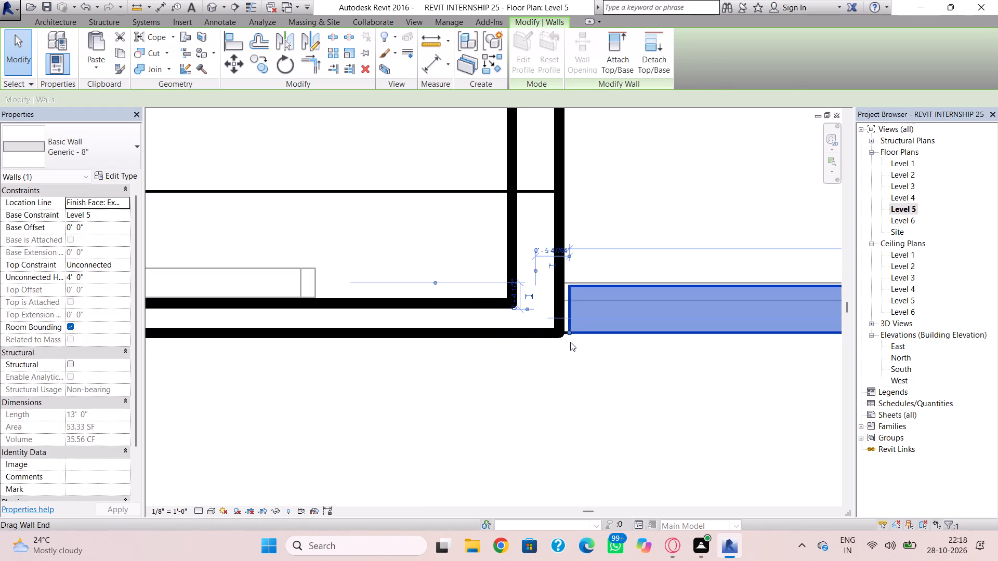
scroll(570, 342, "up", 4)
left_click_drag(569, 330, 561, 332)
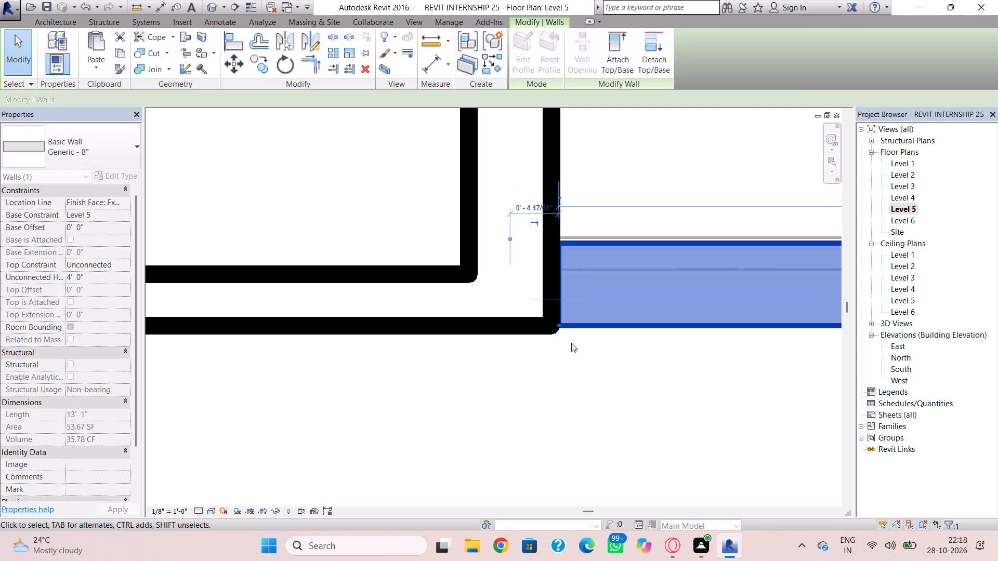
left_click(549, 372)
Lengthen the left front parapet wall in the Level 5 plan until its inner end butts against the bay's left side wall.
scroll(193, 469, "down", 4)
middle_click_drag(220, 447, 662, 389)
middle_click_drag(309, 384, 639, 361)
scroll(408, 325, "up", 3)
left_click(415, 290)
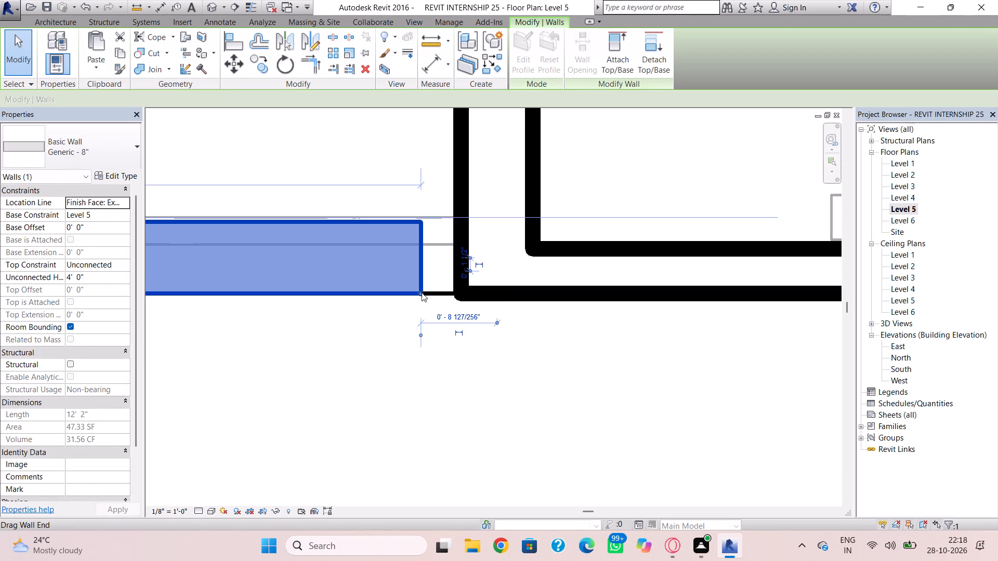
left_click_drag(422, 292, 447, 299)
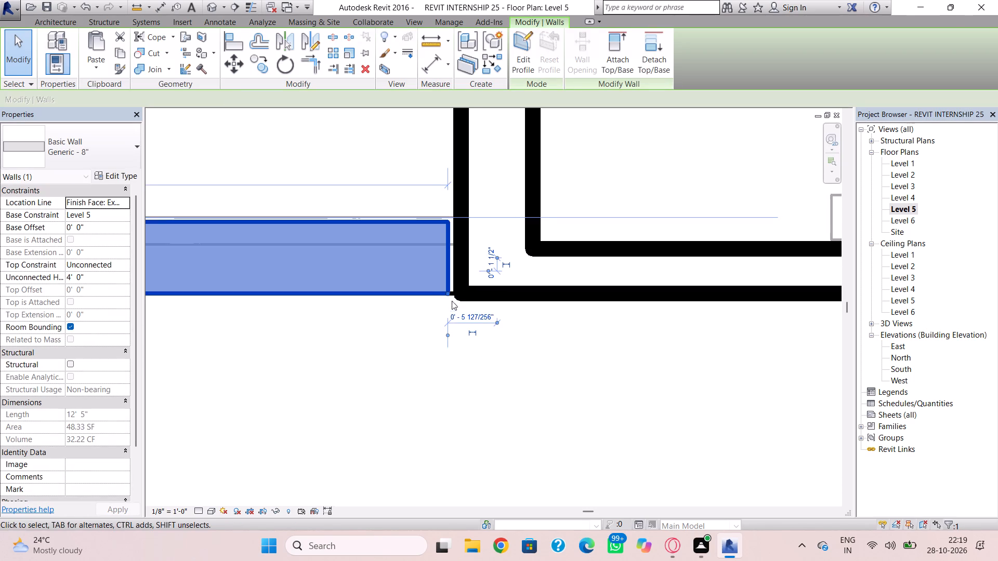
scroll(447, 291, "up", 3)
left_click_drag(447, 291, 453, 298)
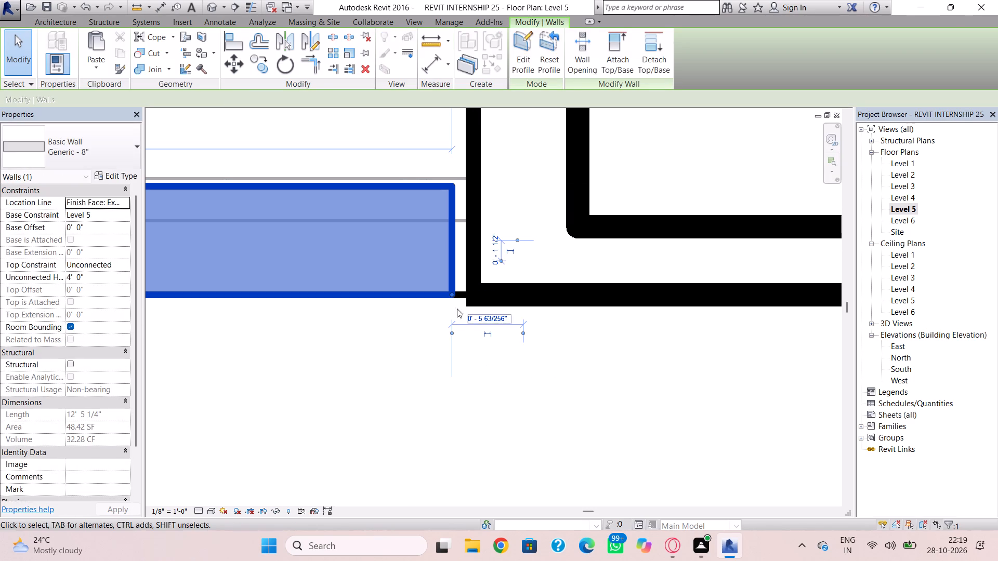
left_click_drag(452, 293, 457, 298)
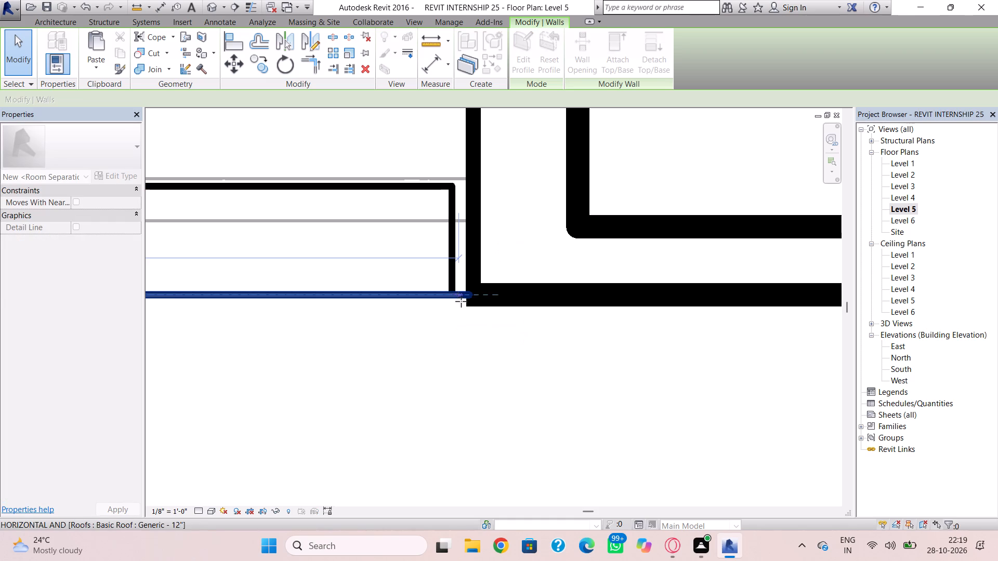
left_click(536, 426)
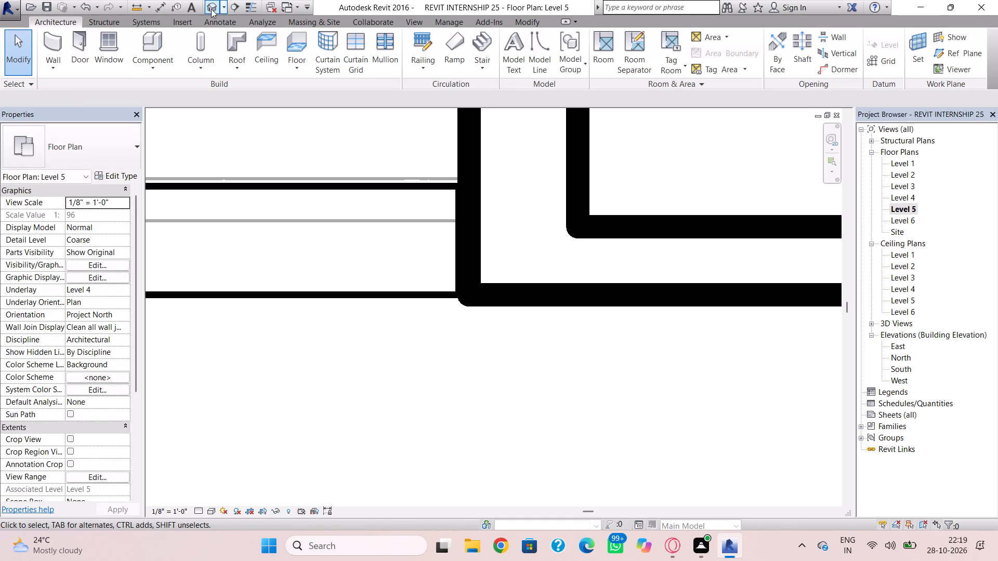
Bring up the building's front in the default 3D view and save the project.
left_click(211, 9)
scroll(429, 212, "down", 3)
middle_click_drag(444, 223, 454, 148)
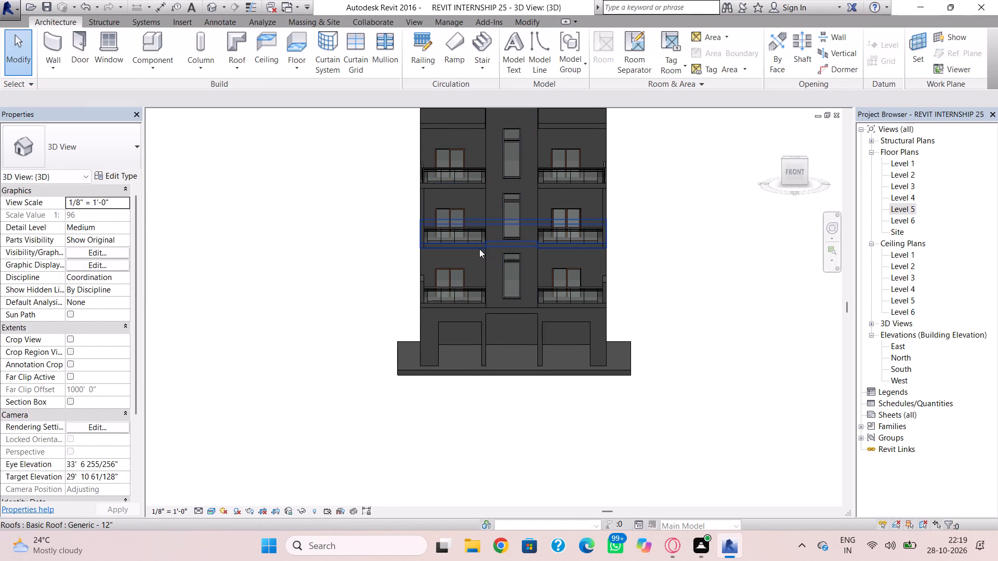
key("s")
key("ctrl+s")
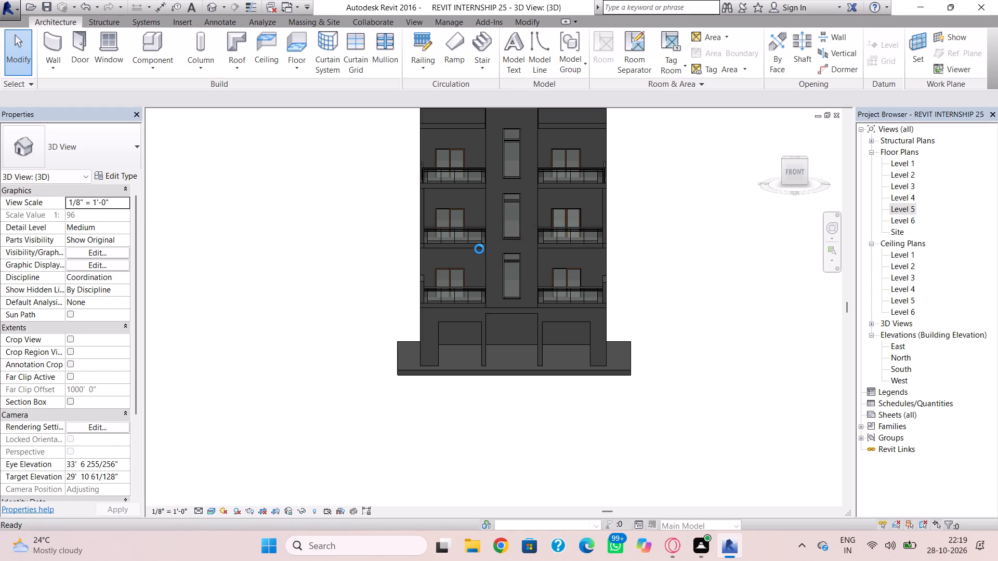
Print the 3D view with Microsoft Print to PDF, saving it in the Desktop folder as REVIT INTERNSHIP 25.
key("ctrl+p")
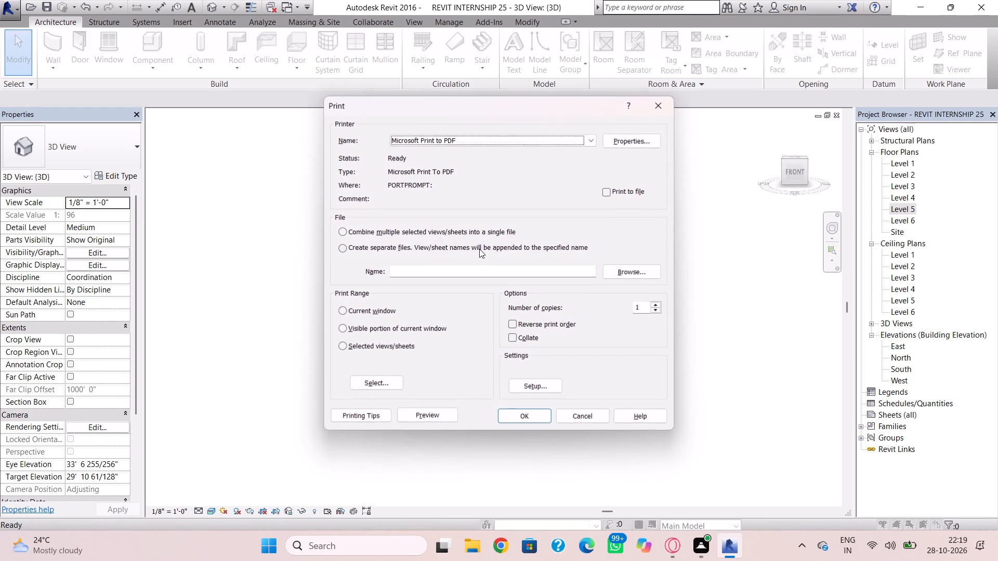
key("Return")
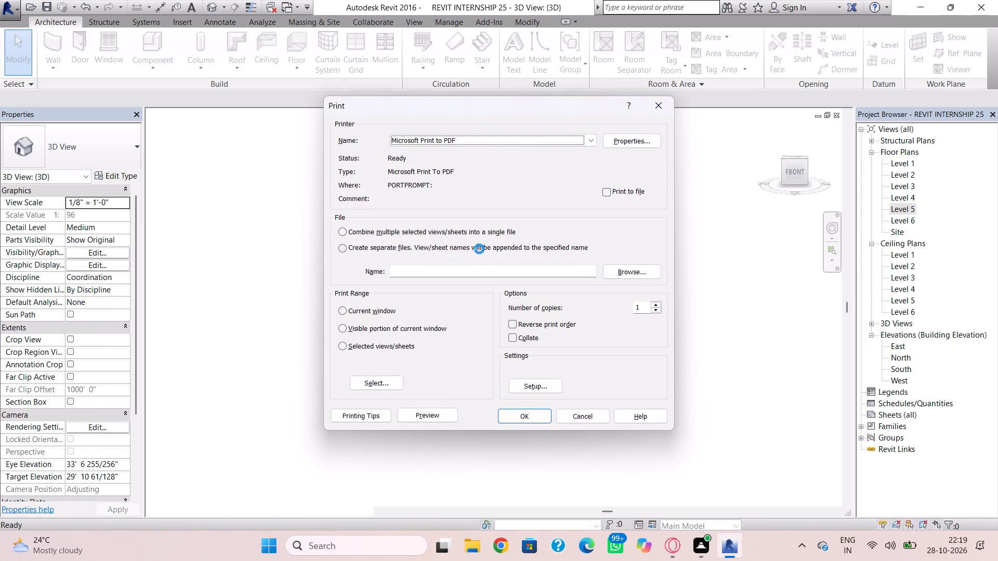
key("Return")
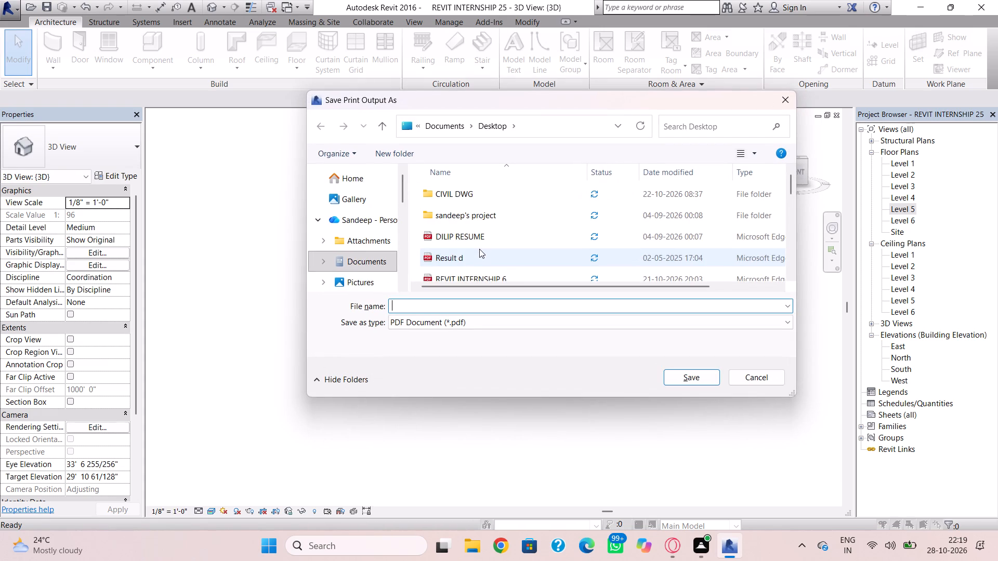
type("REVIT INTER")
key("s")
key("BackSpace")
key("n")
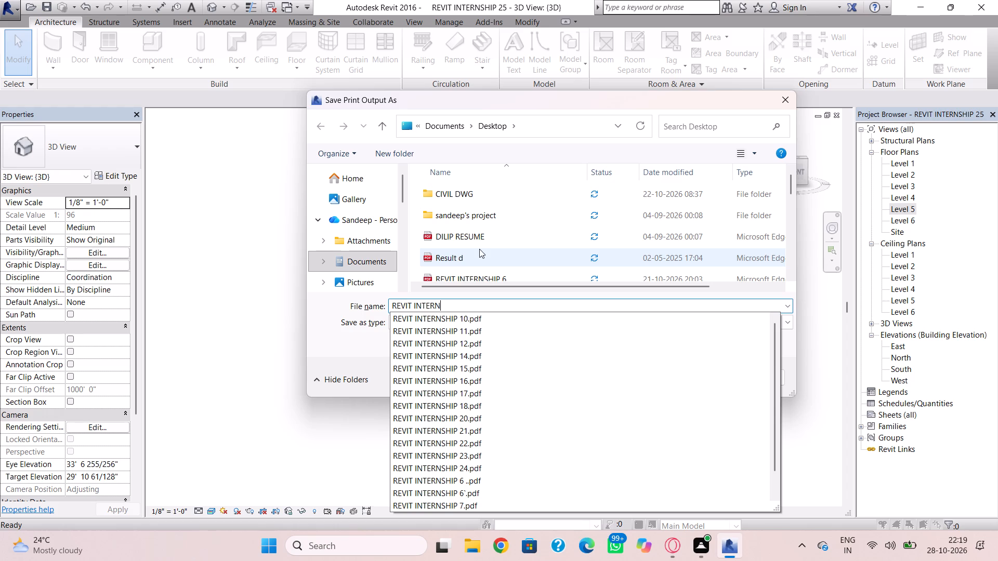
type("SHIP 25")
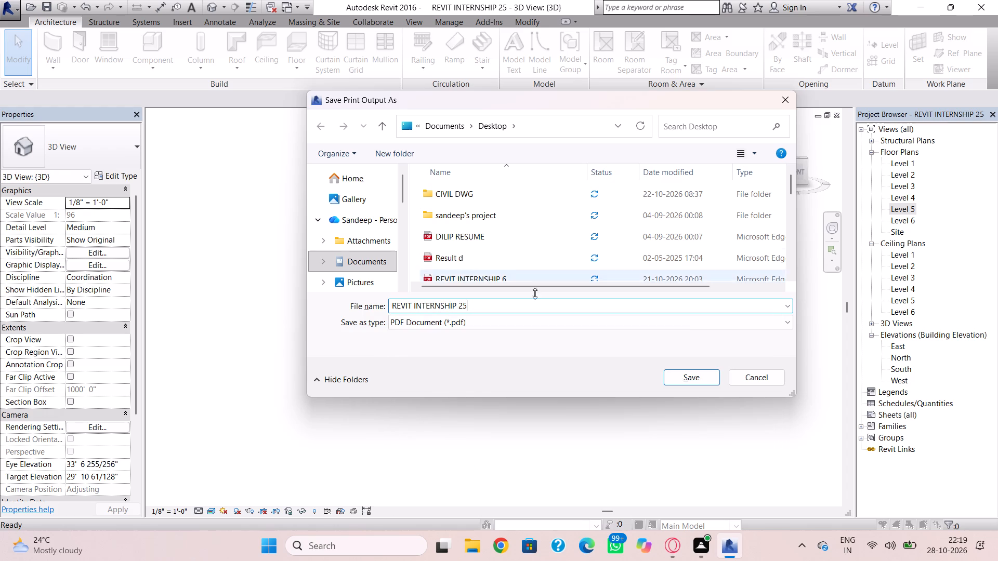
left_click(683, 385)
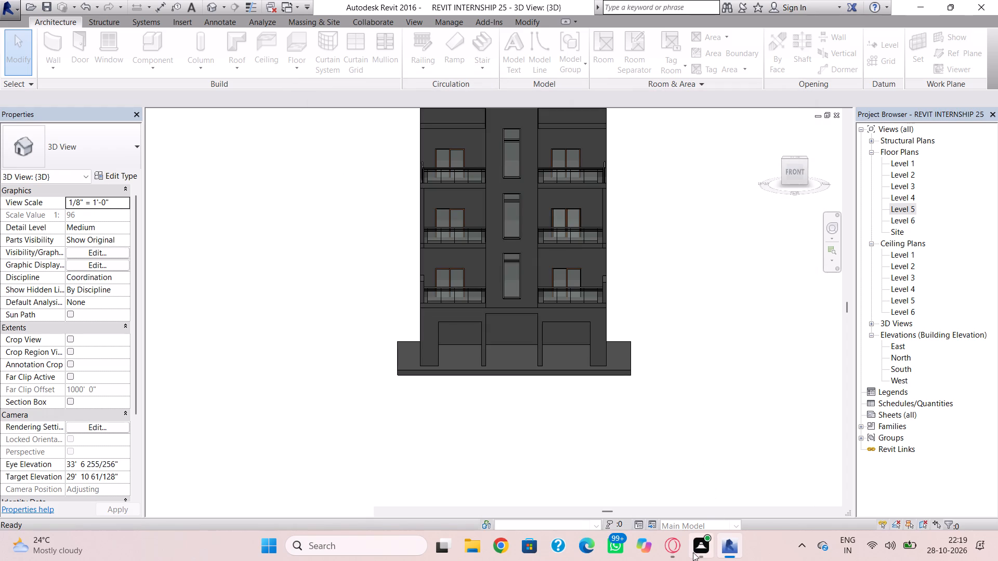